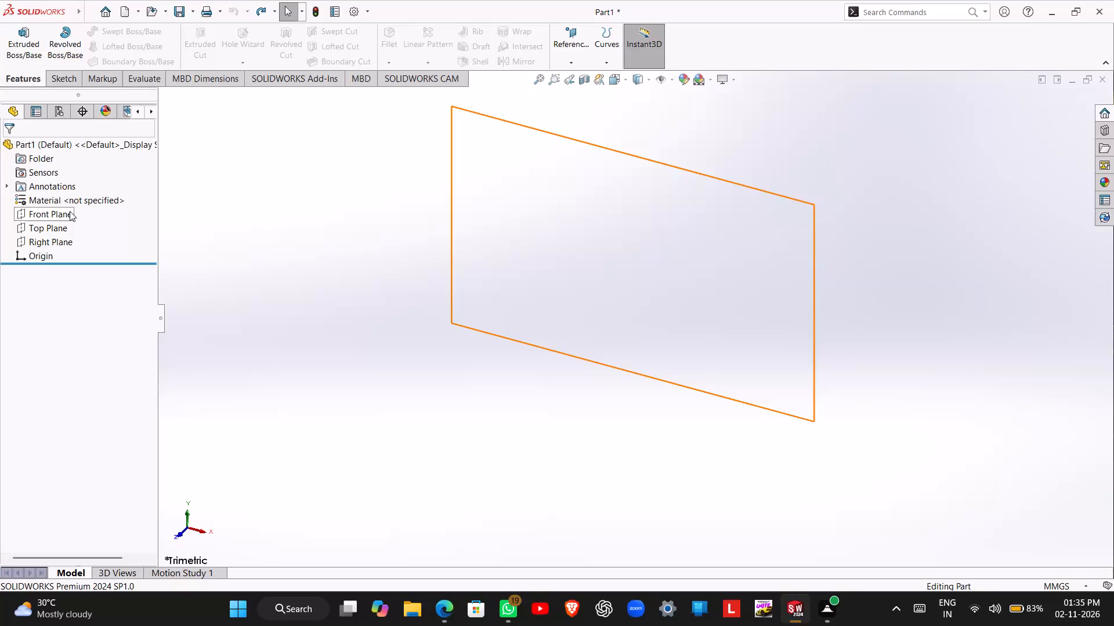
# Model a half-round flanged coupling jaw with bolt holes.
# Start a sketch on the Front Plane and draw a horizontal line about 150 mm long passing through the origin.
pyautogui.click(70, 211)
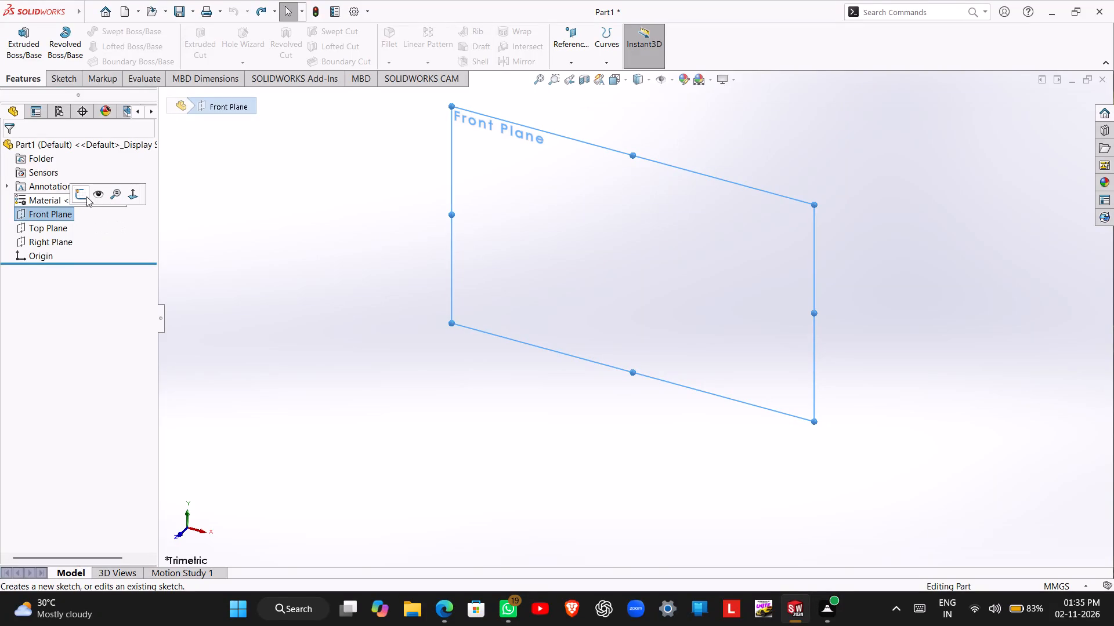
pyautogui.click(86, 196)
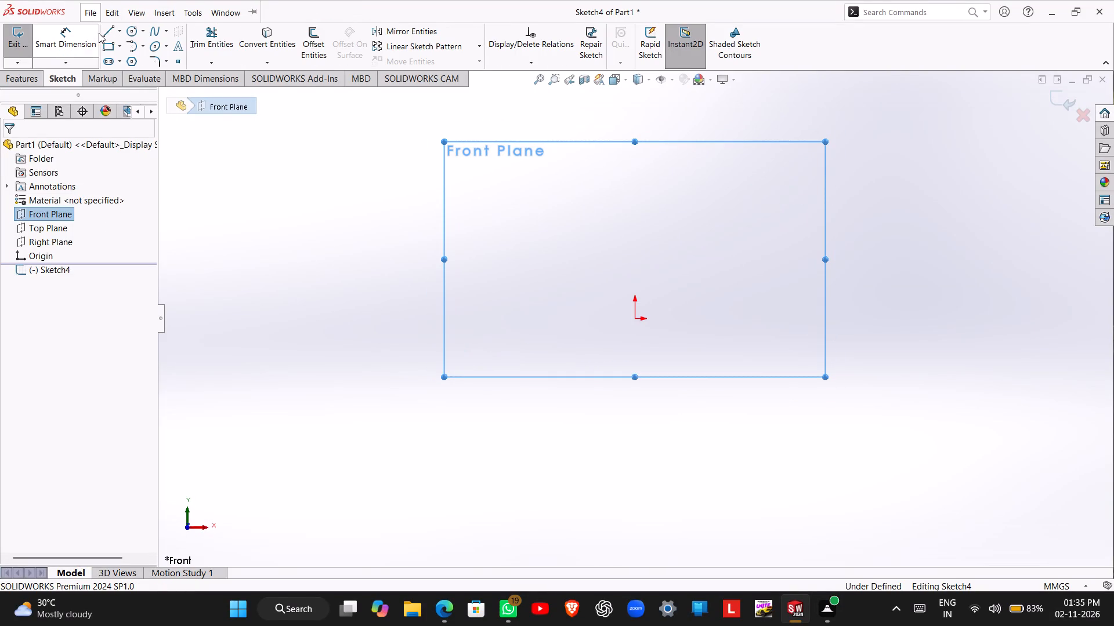
pyautogui.click(106, 34)
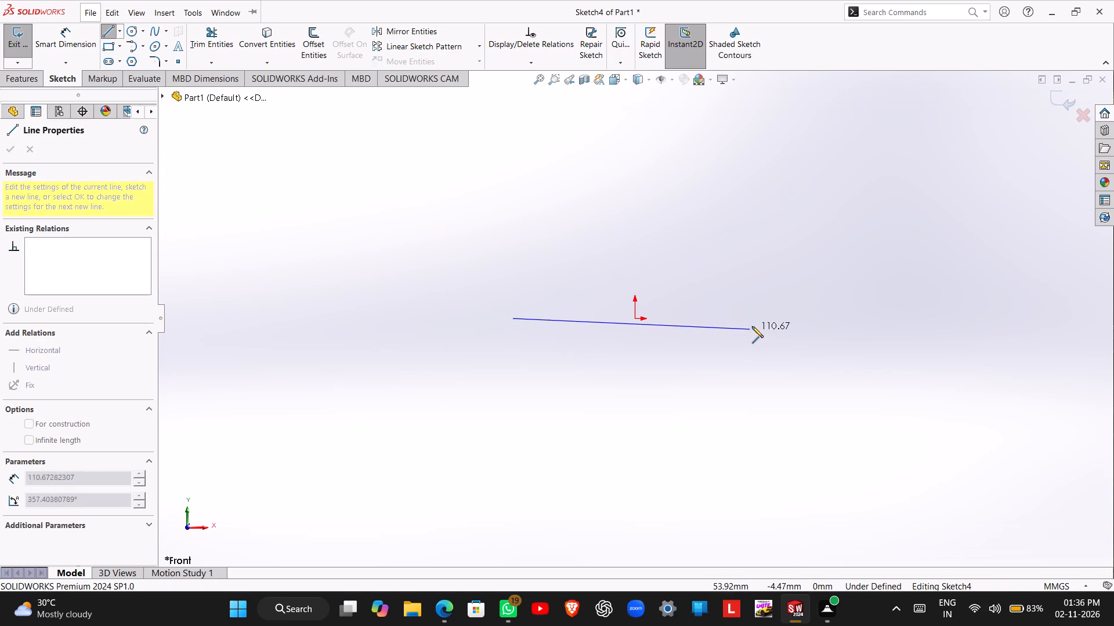
pyautogui.click(835, 319)
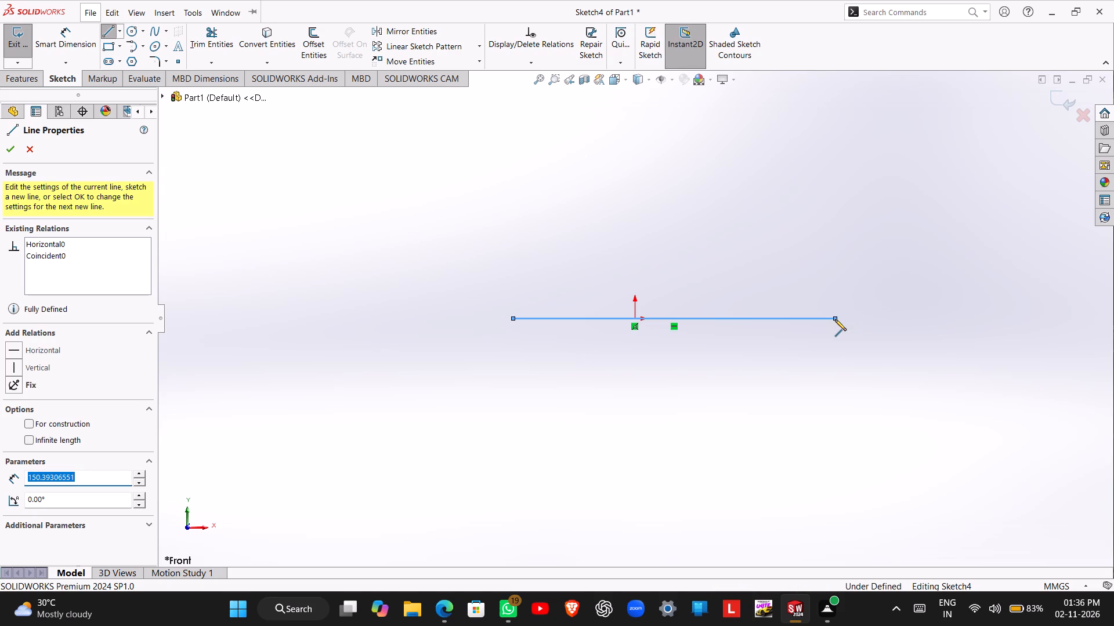
pyautogui.press('Escape')
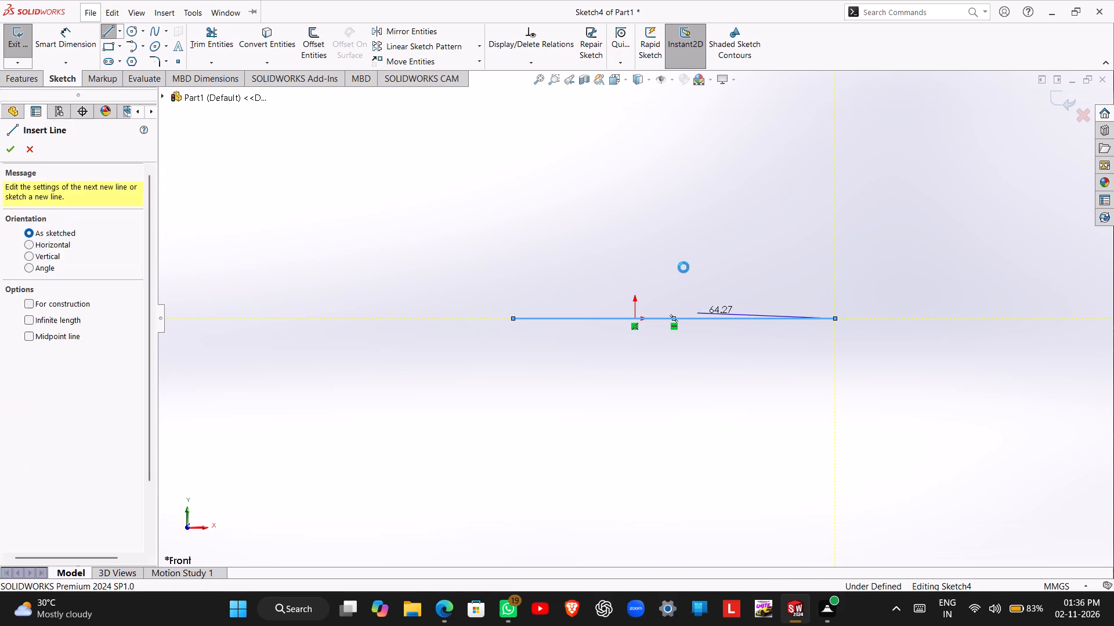
pyautogui.press('Escape')
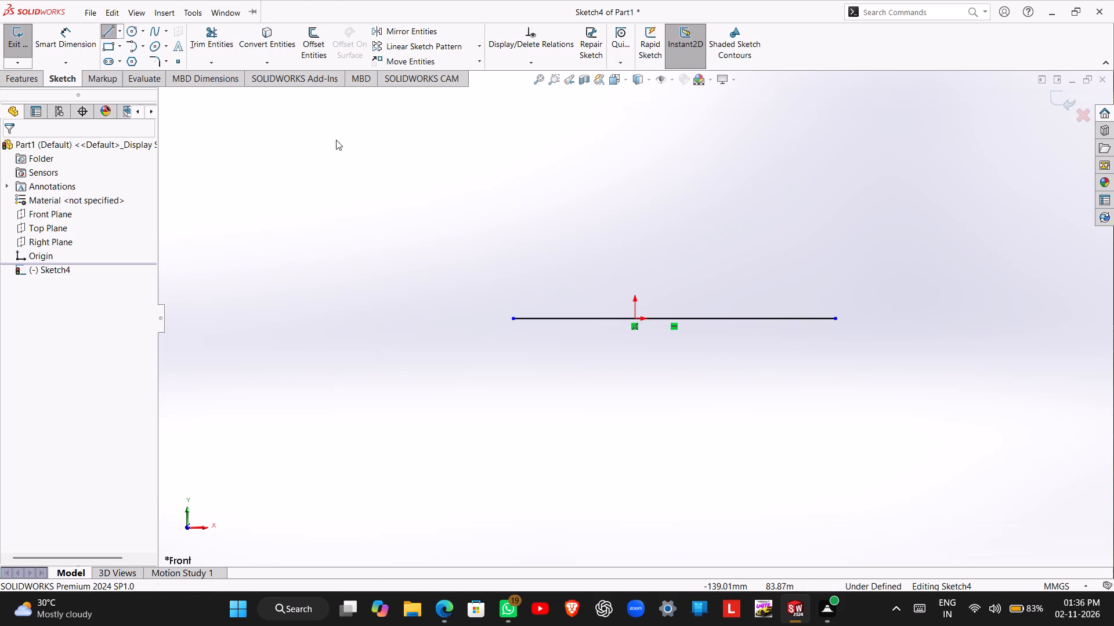
# Draw a vertical construction line about 200 mm long, aligned with the horizontal line's midpoint and extending above and below it.
pyautogui.click(115, 28)
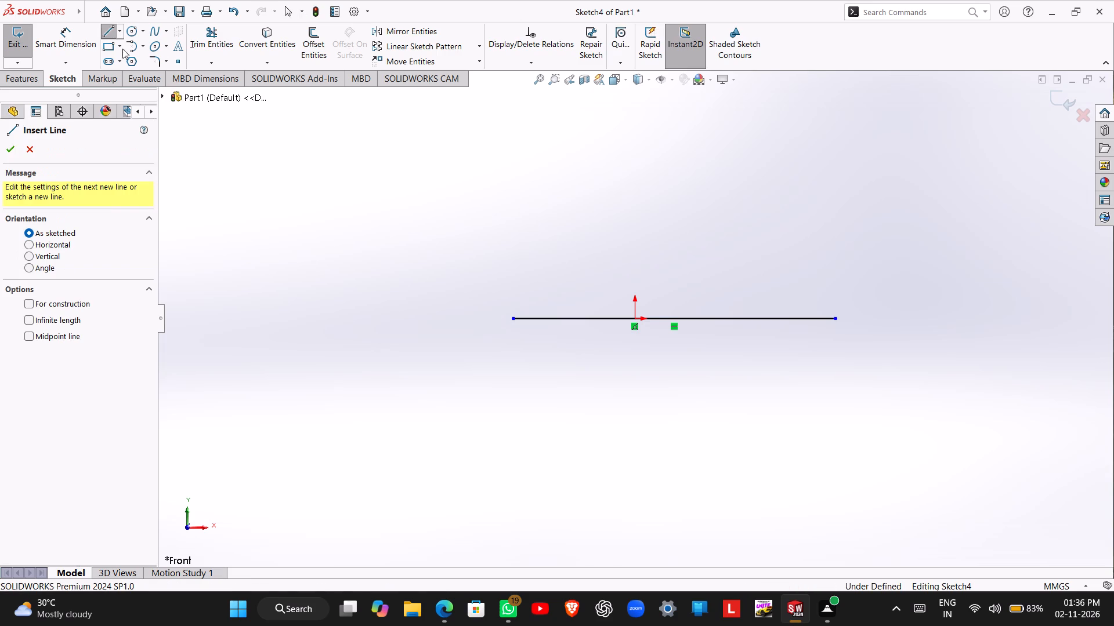
pyautogui.click(28, 305)
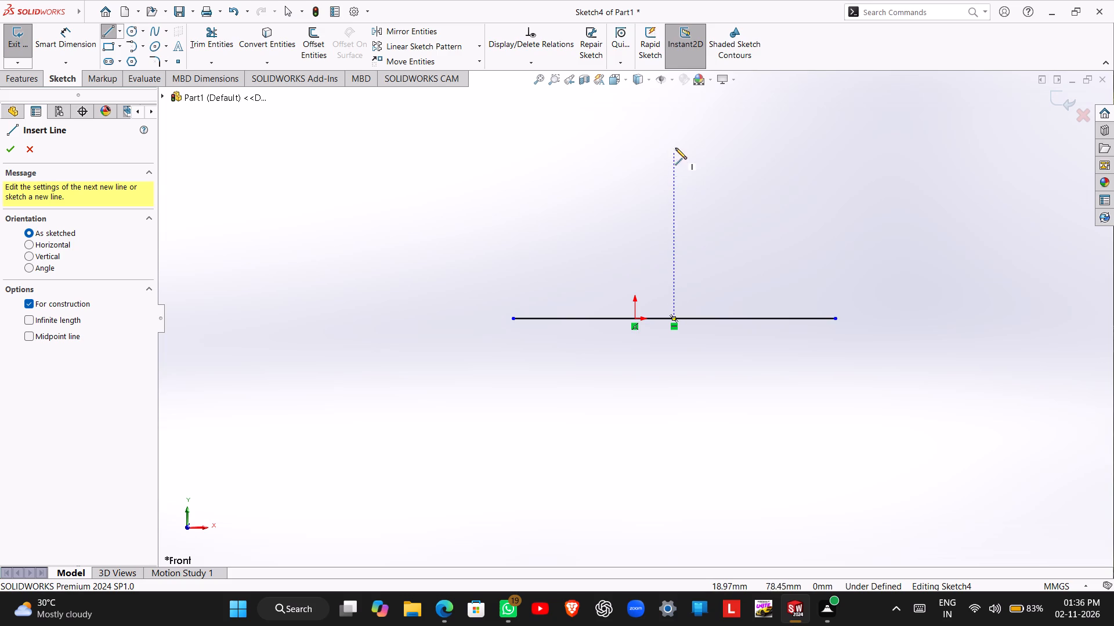
pyautogui.click(673, 99)
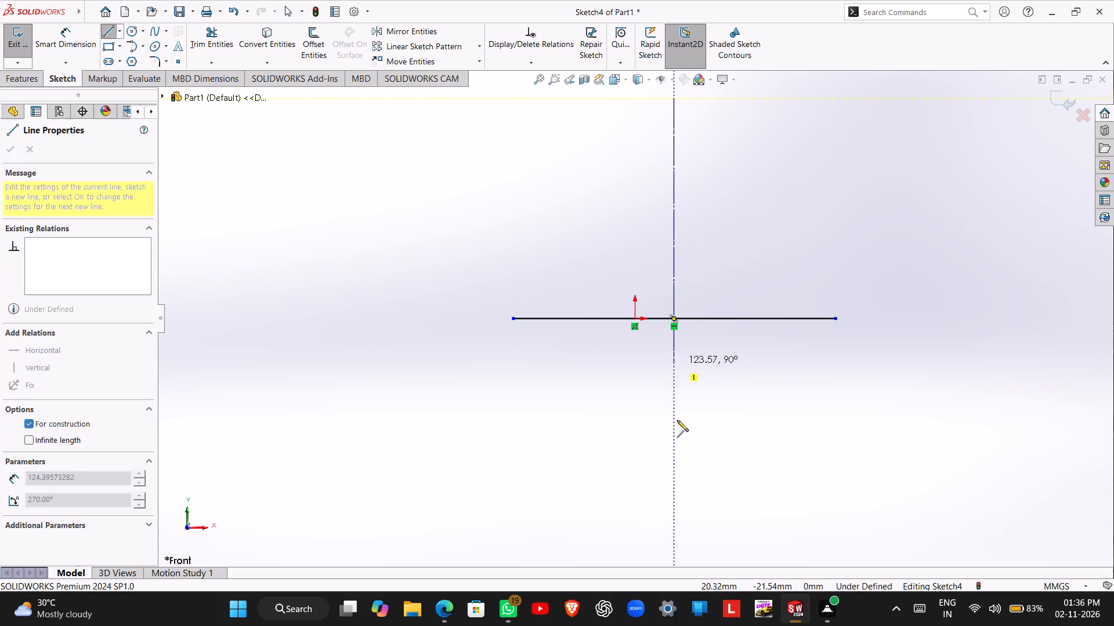
pyautogui.click(672, 534)
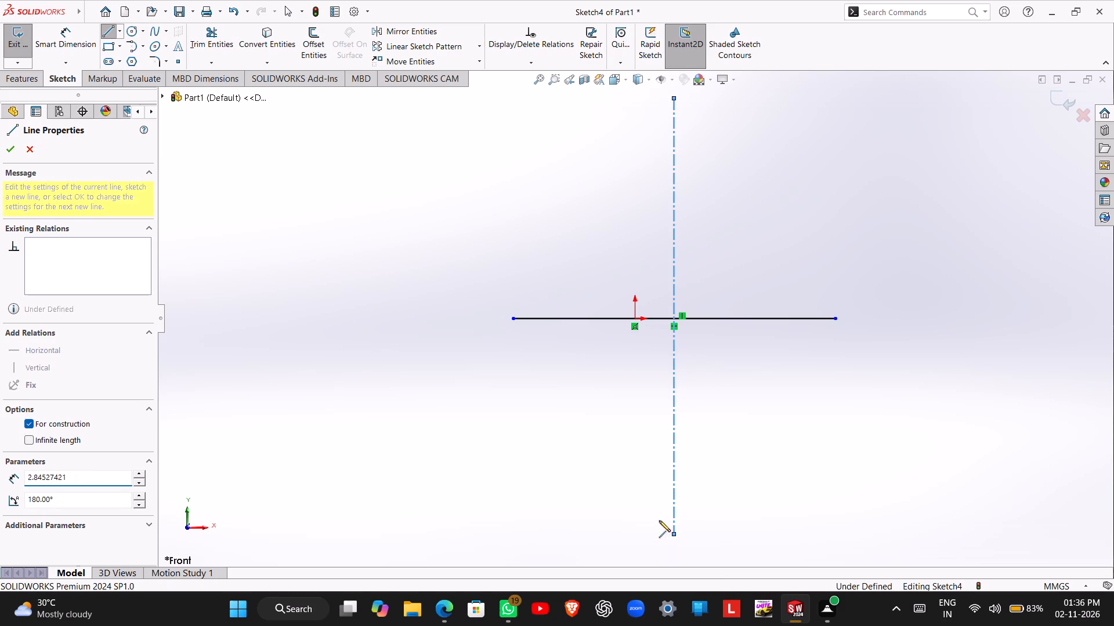
pyautogui.press('Escape')
pyautogui.press('Escape')
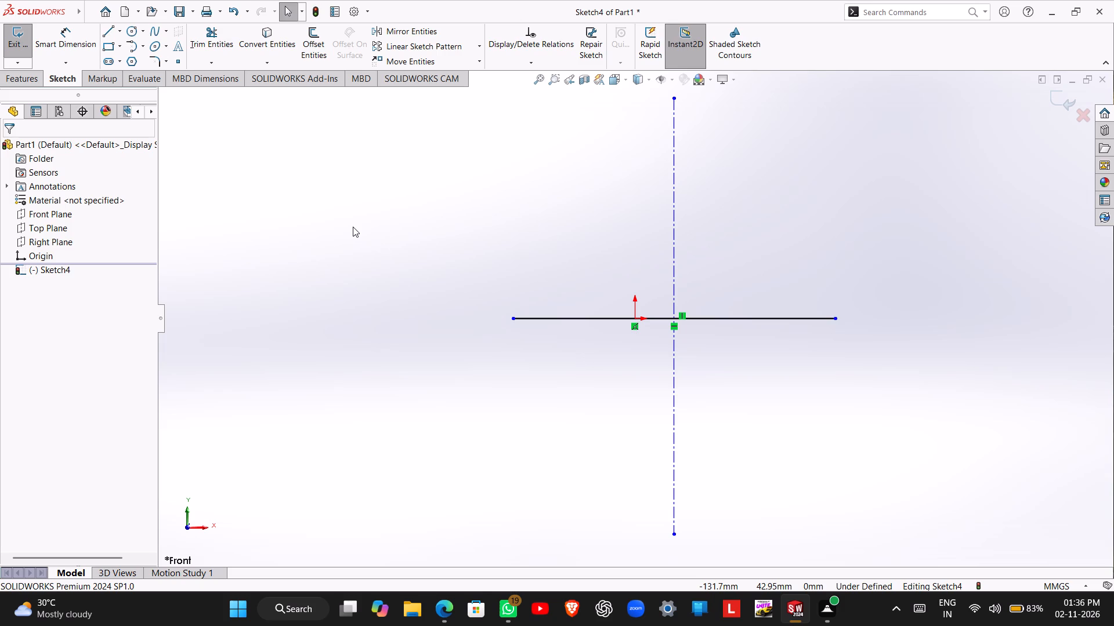
# Sketch a stepped line chain from the centreline intersection: up about 15 mm, left 43, up 15, right 30, up, and right to the centreline.
pyautogui.click(107, 25)
pyautogui.click(674, 316)
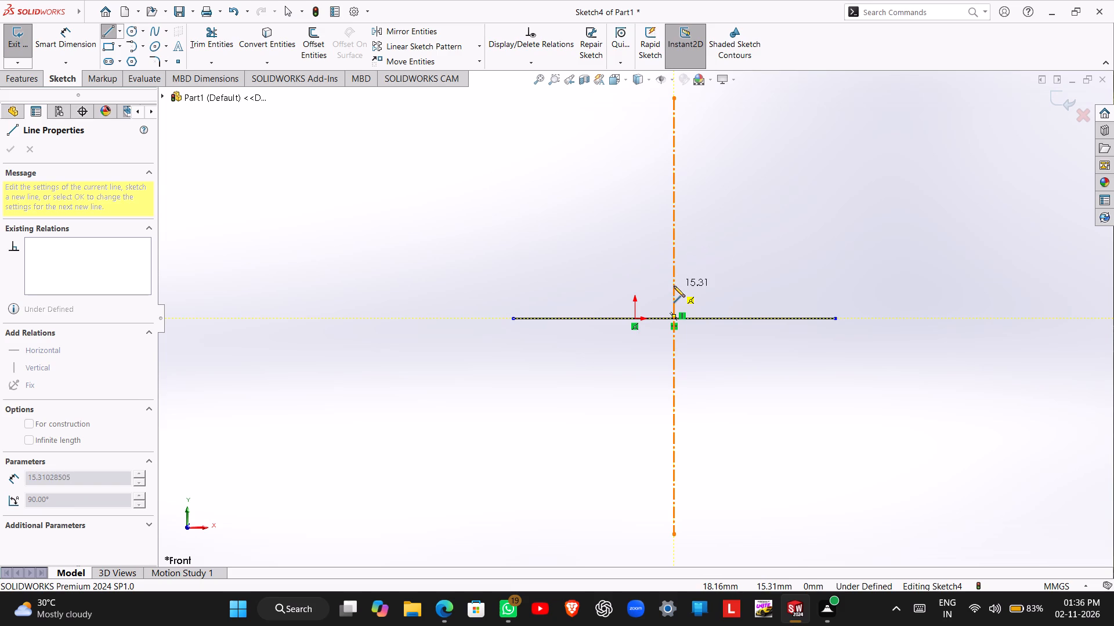
pyautogui.click(674, 286)
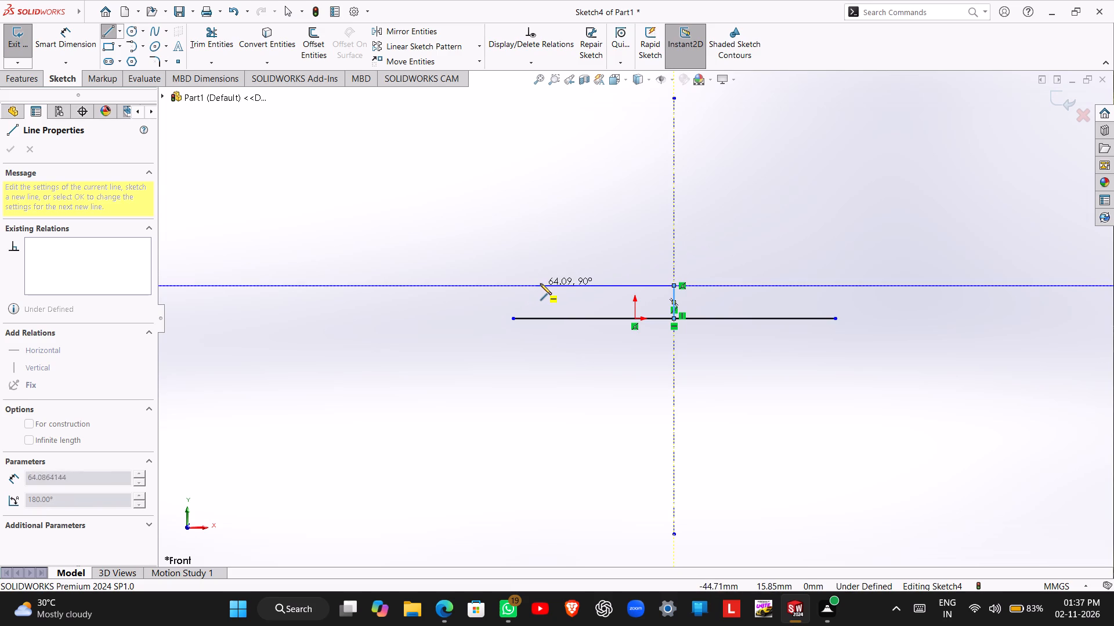
pyautogui.click(579, 286)
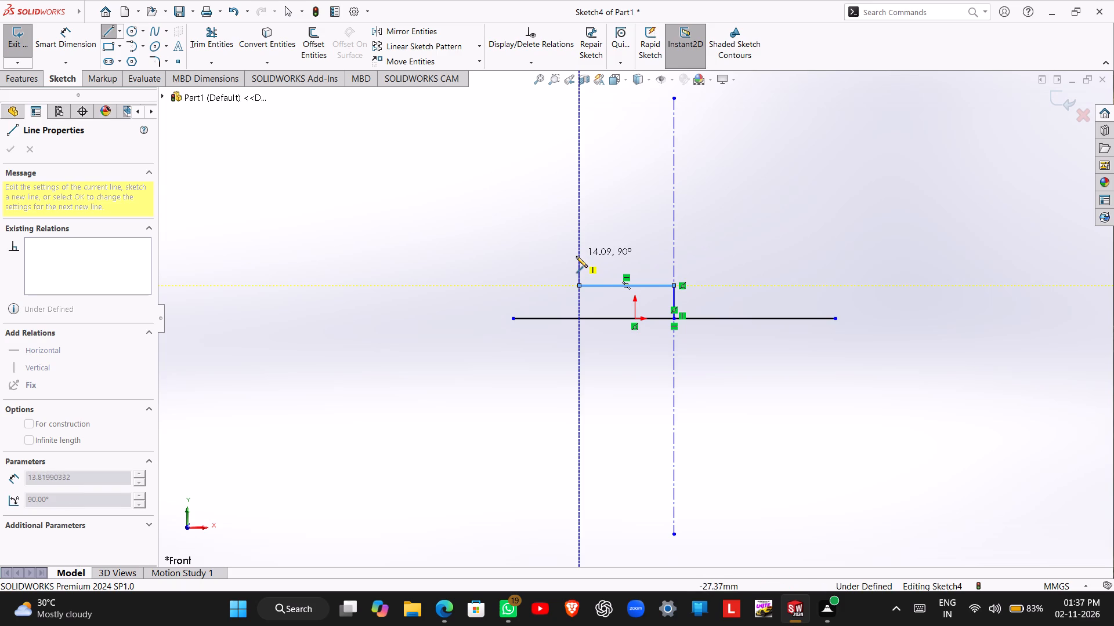
pyautogui.click(576, 253)
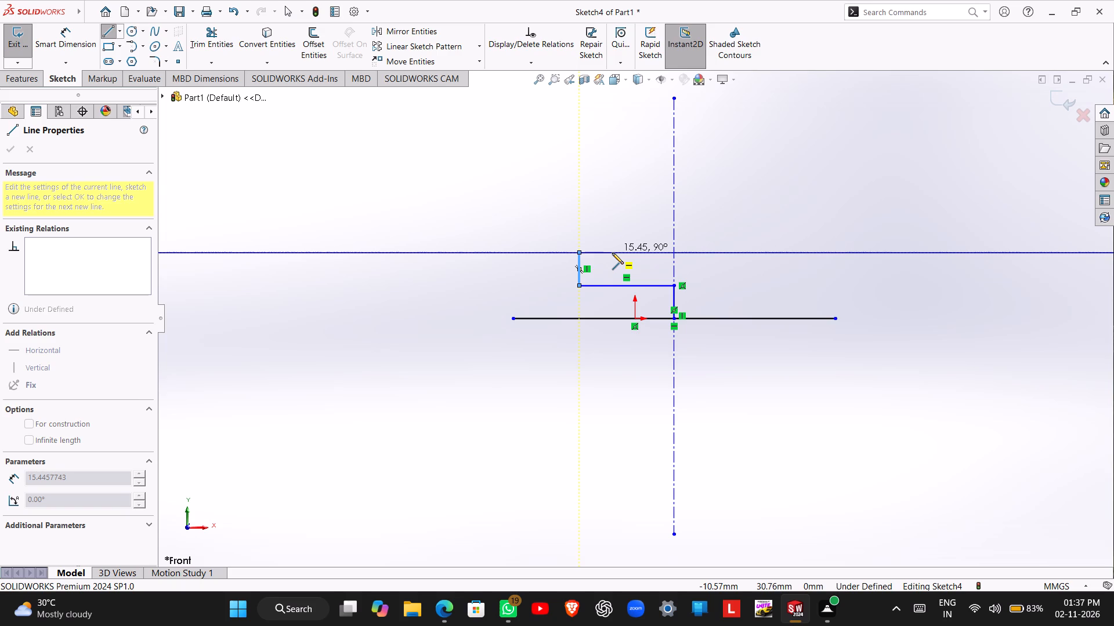
pyautogui.click(644, 255)
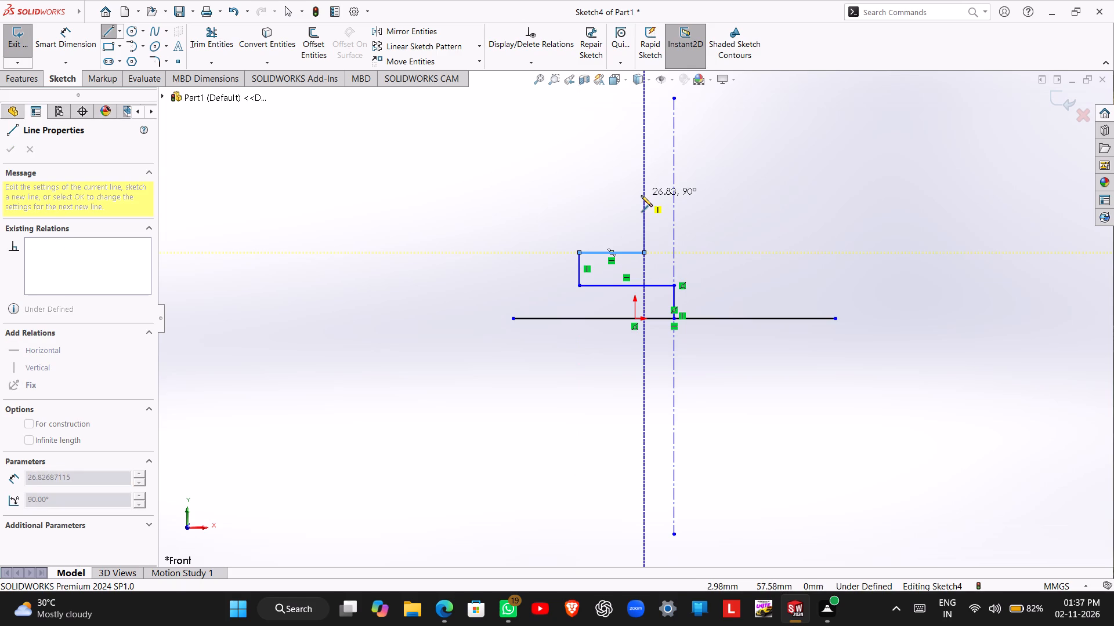
pyautogui.click(643, 200)
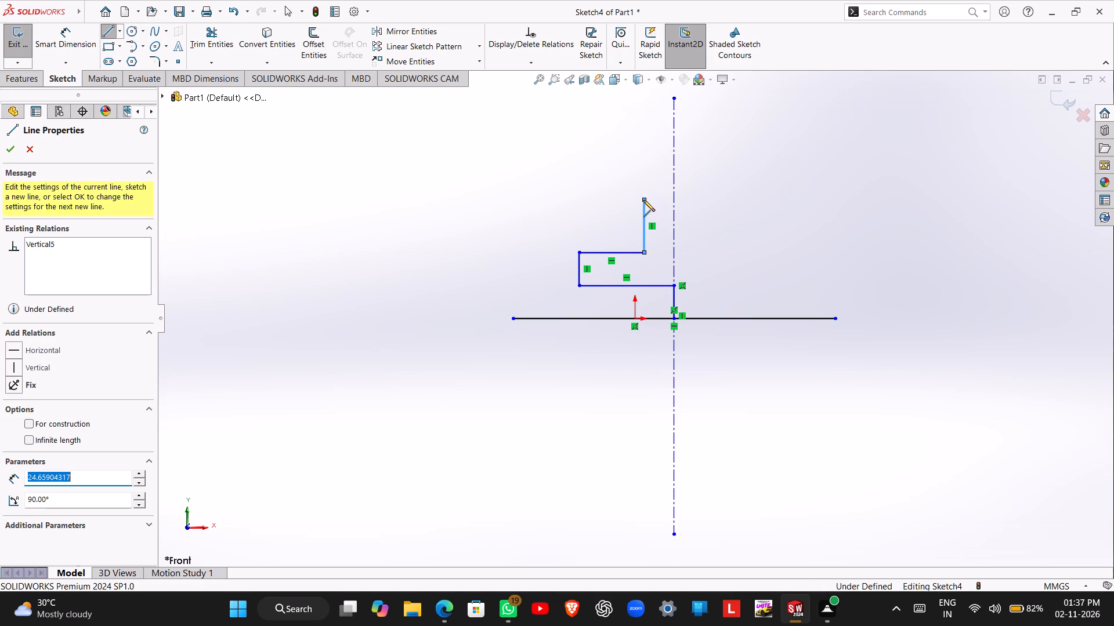
pyautogui.click(675, 200)
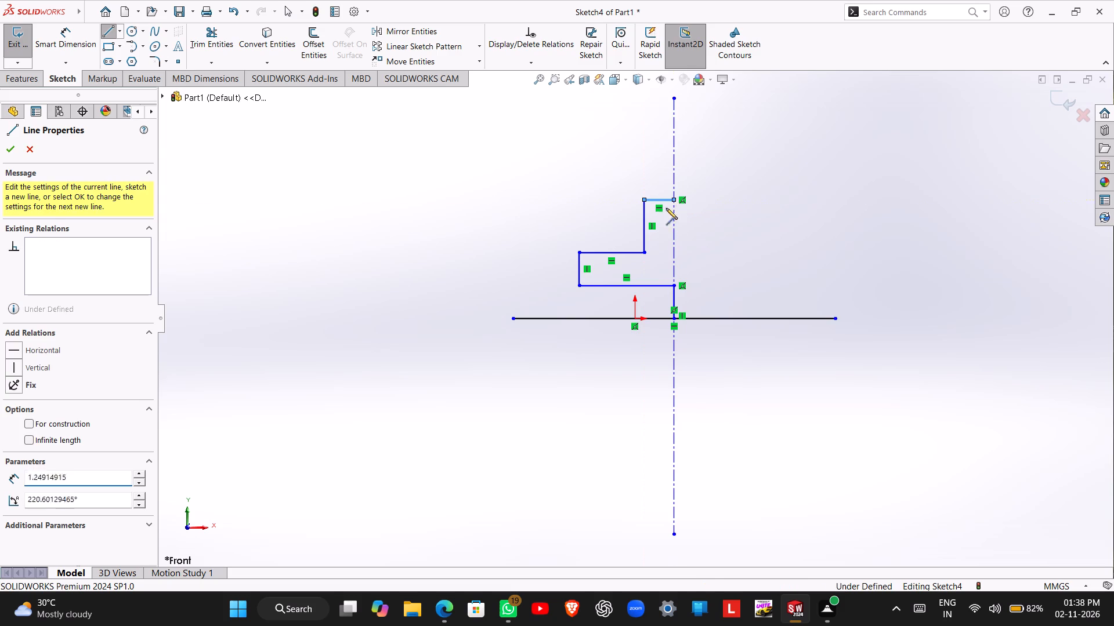
pyautogui.press('Escape')
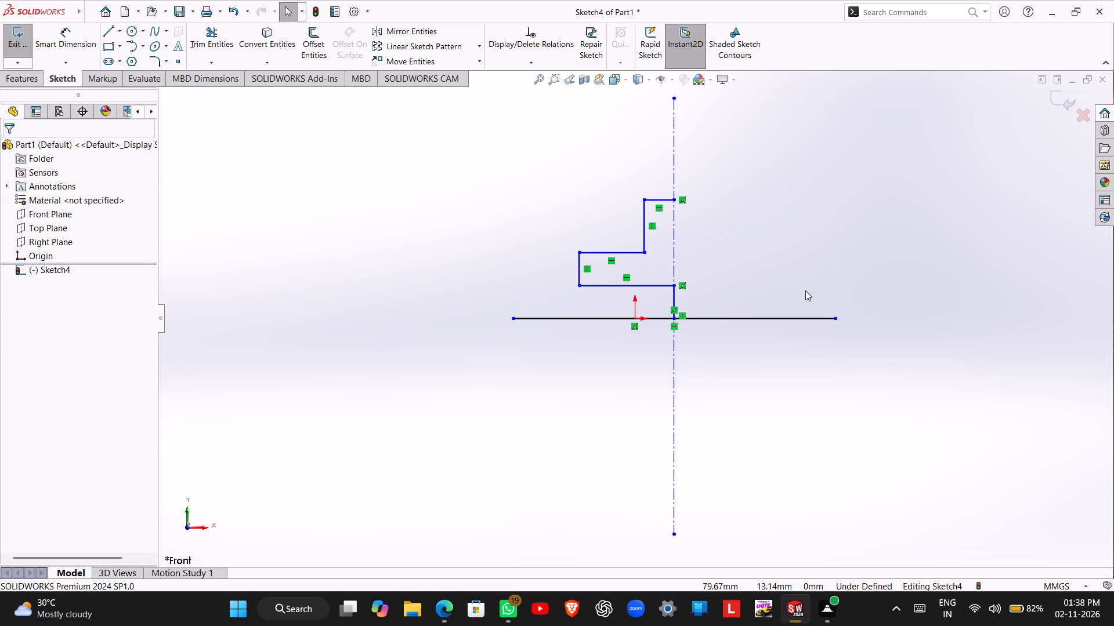
# Dimension the short vertical segment on the centreline as 15 mm and the profile's lower horizontal edge as 45 mm.
pyautogui.moveTo(906, 352); pyautogui.dragTo(912, 283, button='right')
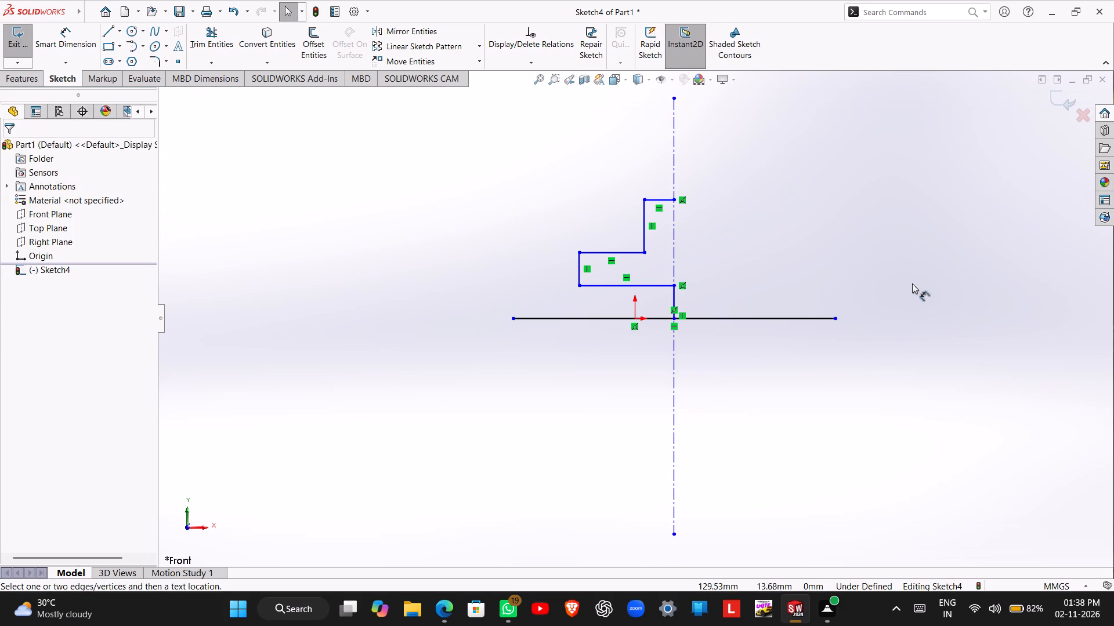
pyautogui.moveTo(912, 283); pyautogui.dragTo(912, 281, button='right')
pyautogui.click(676, 297)
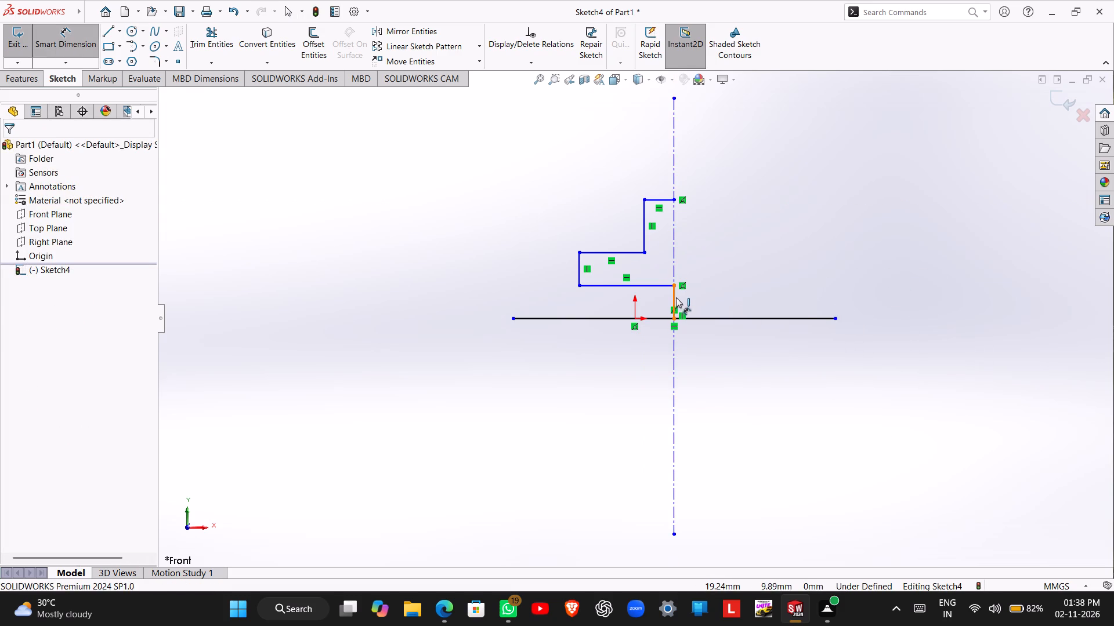
pyautogui.click(745, 292)
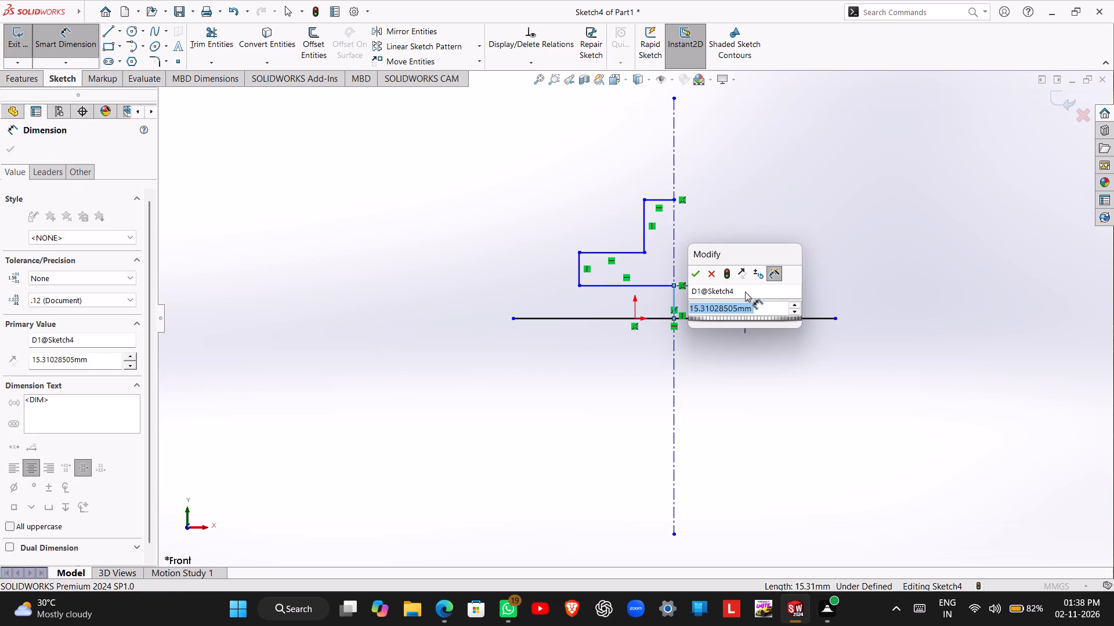
pyautogui.write('15')
pyautogui.press('Return')
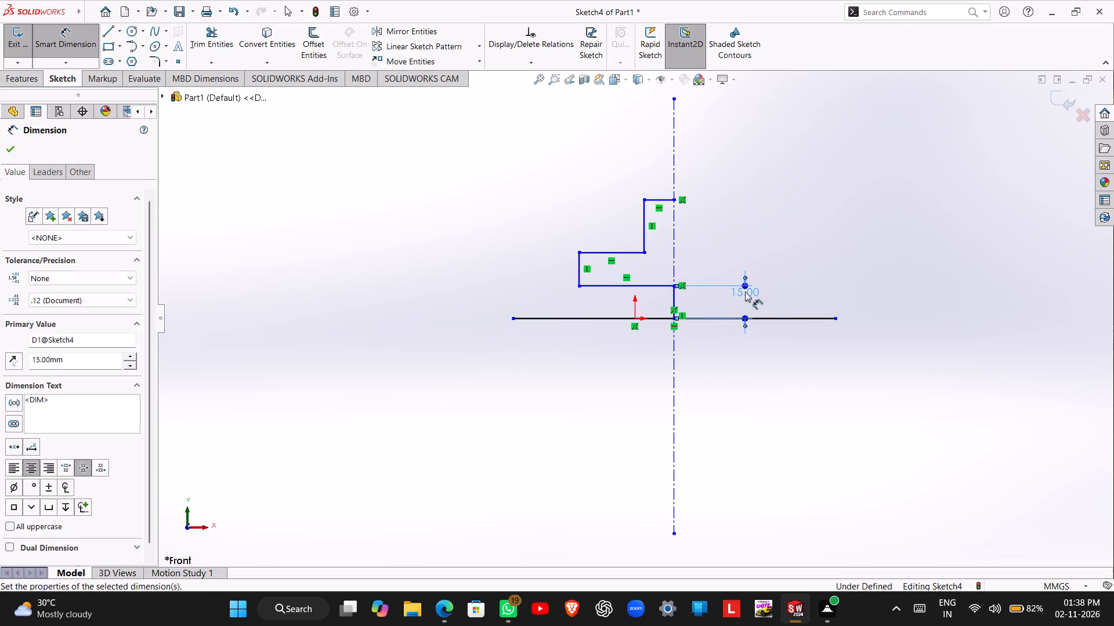
pyautogui.click(643, 287)
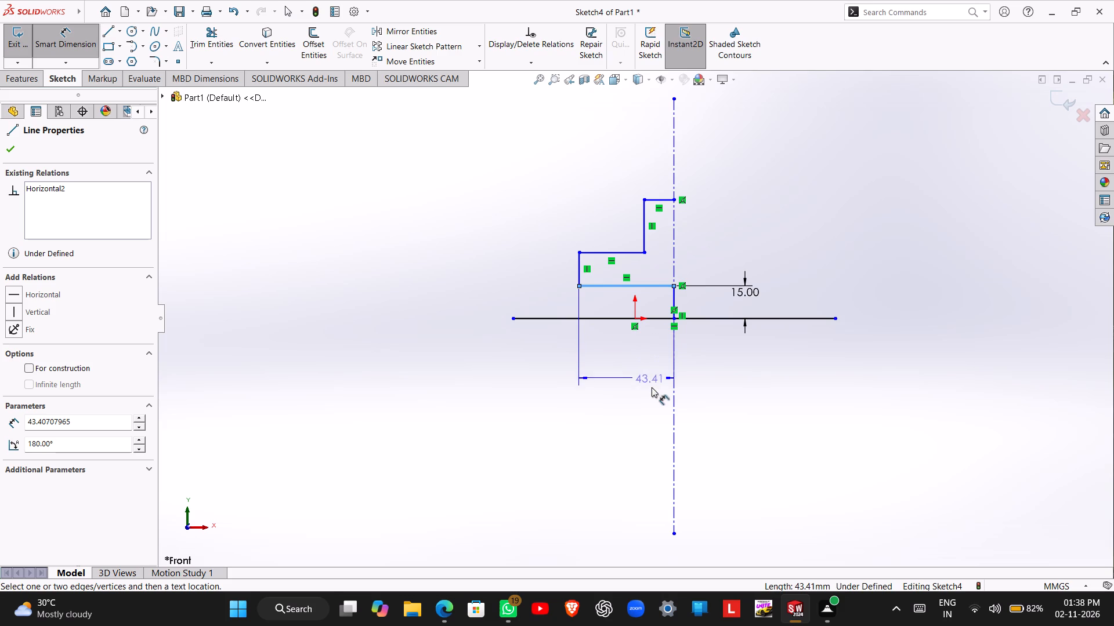
pyautogui.click(627, 415)
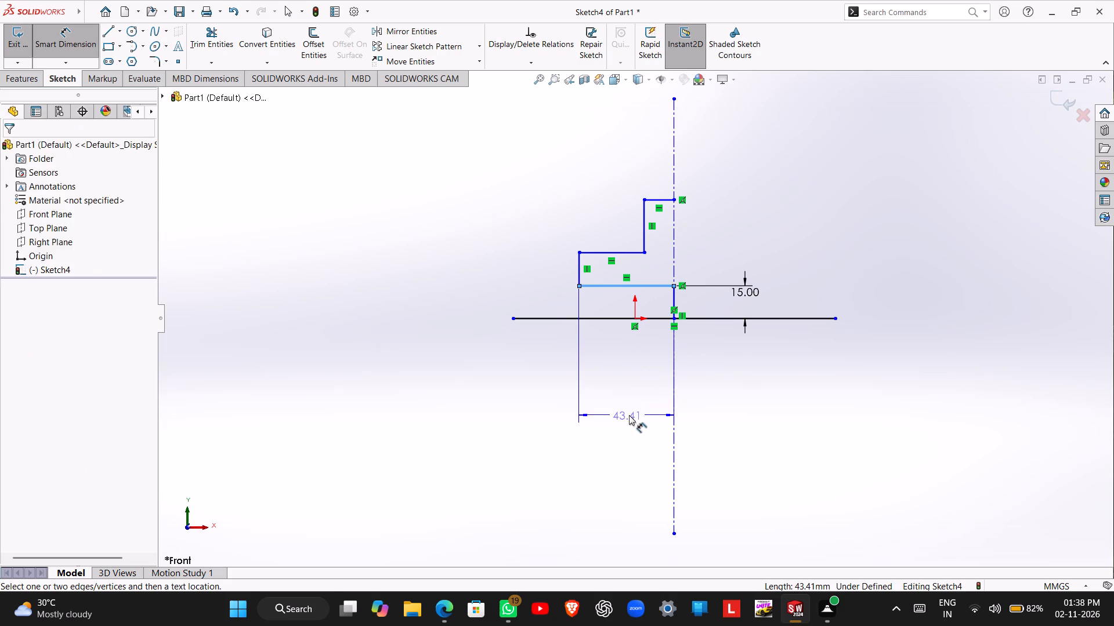
pyautogui.write('45')
pyautogui.press('Return')
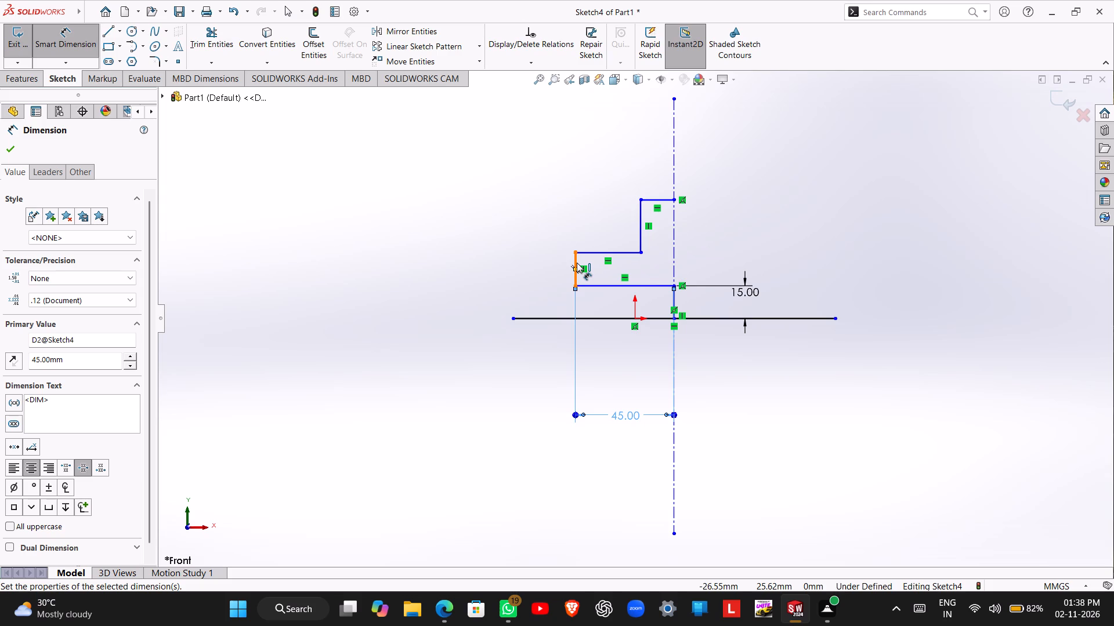
# Dimension the profile's outer left vertical edge as 15 mm and the horizontal step edge above it as 30 mm.
pyautogui.click(577, 263)
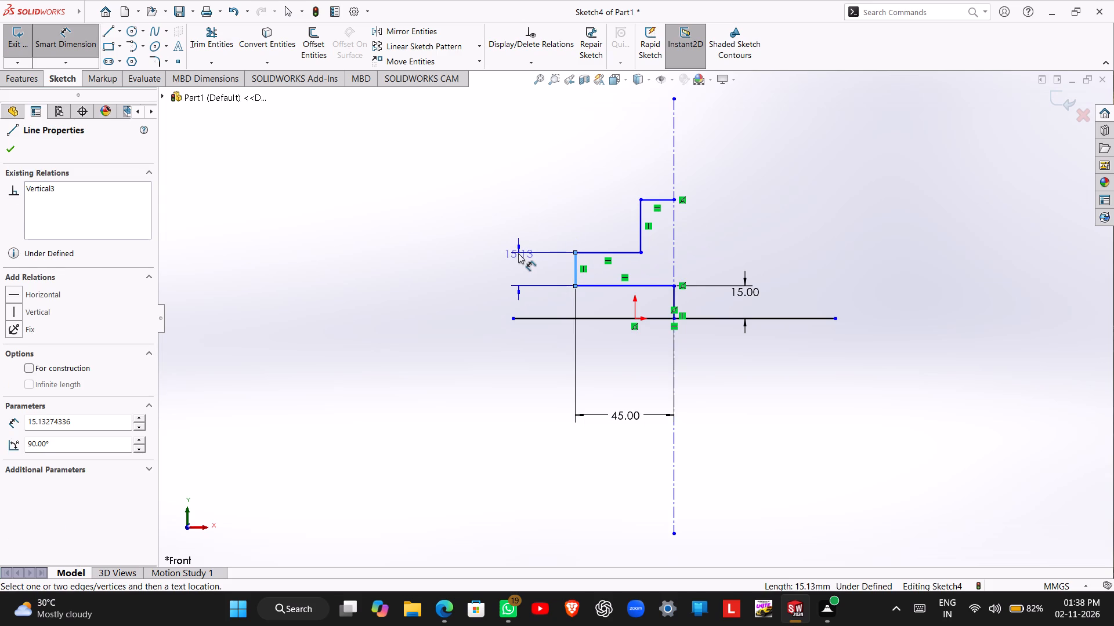
pyautogui.click(518, 253)
pyautogui.write('15')
pyautogui.press('Return')
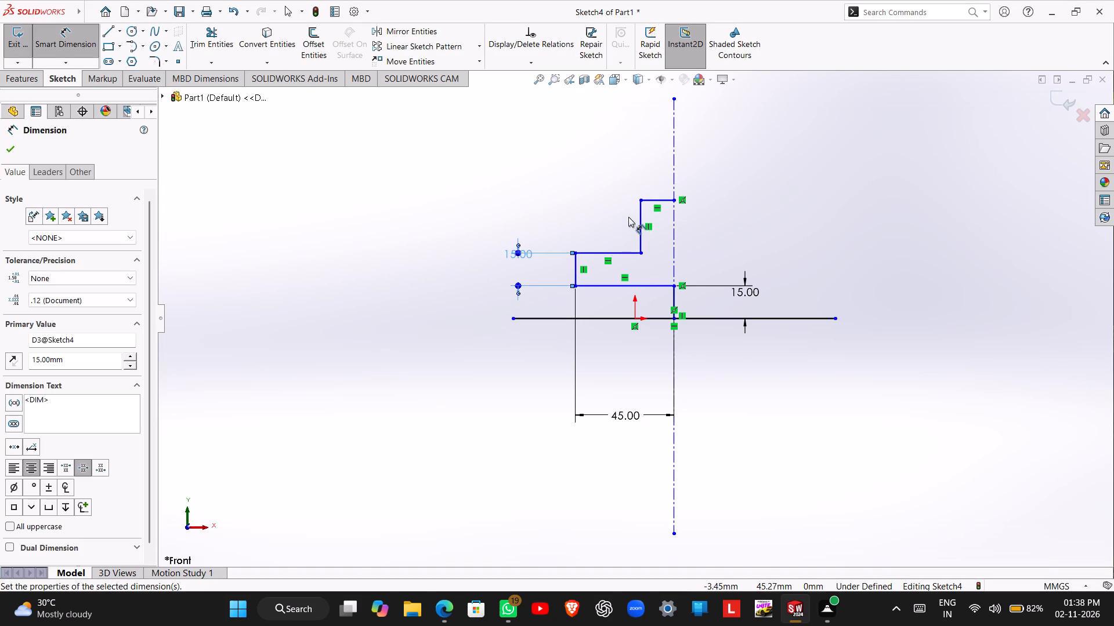
pyautogui.click(614, 254)
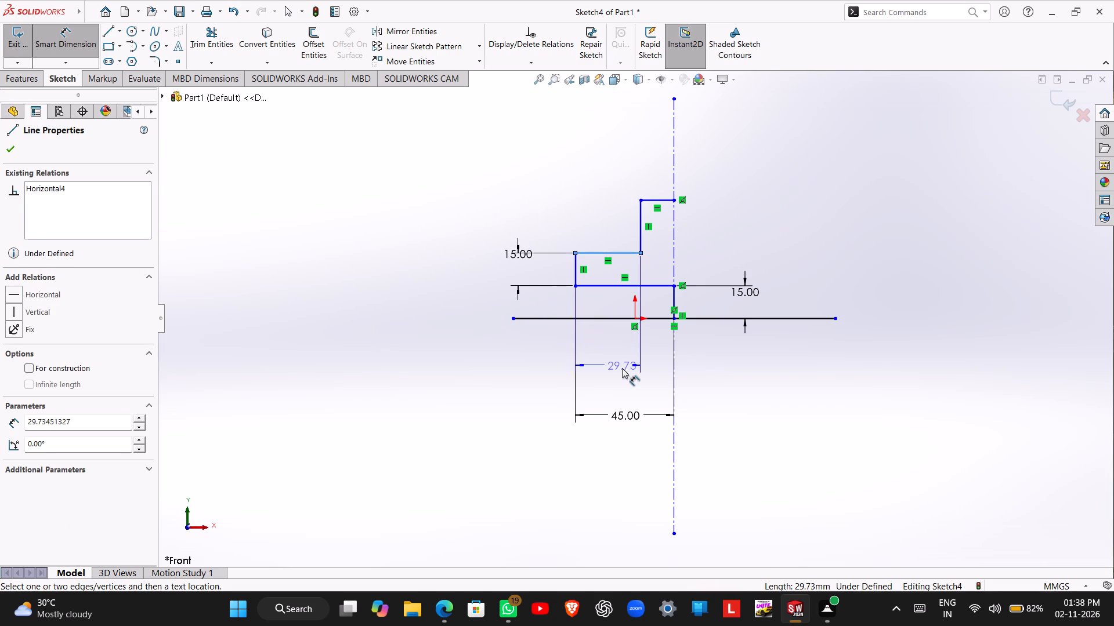
pyautogui.click(622, 368)
pyautogui.write('30')
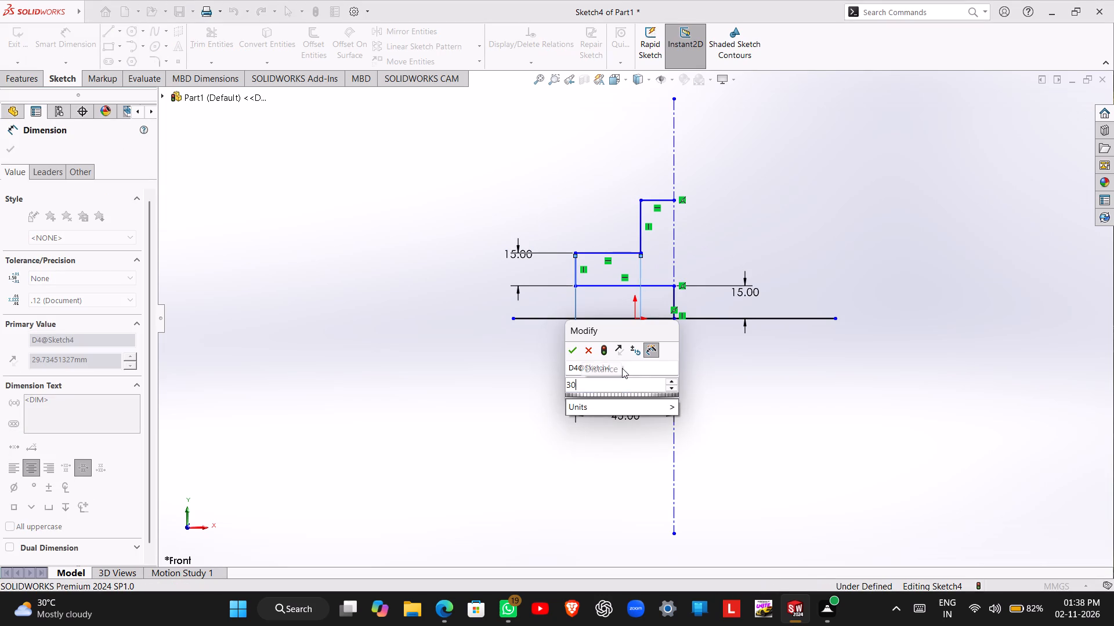
pyautogui.press('Return')
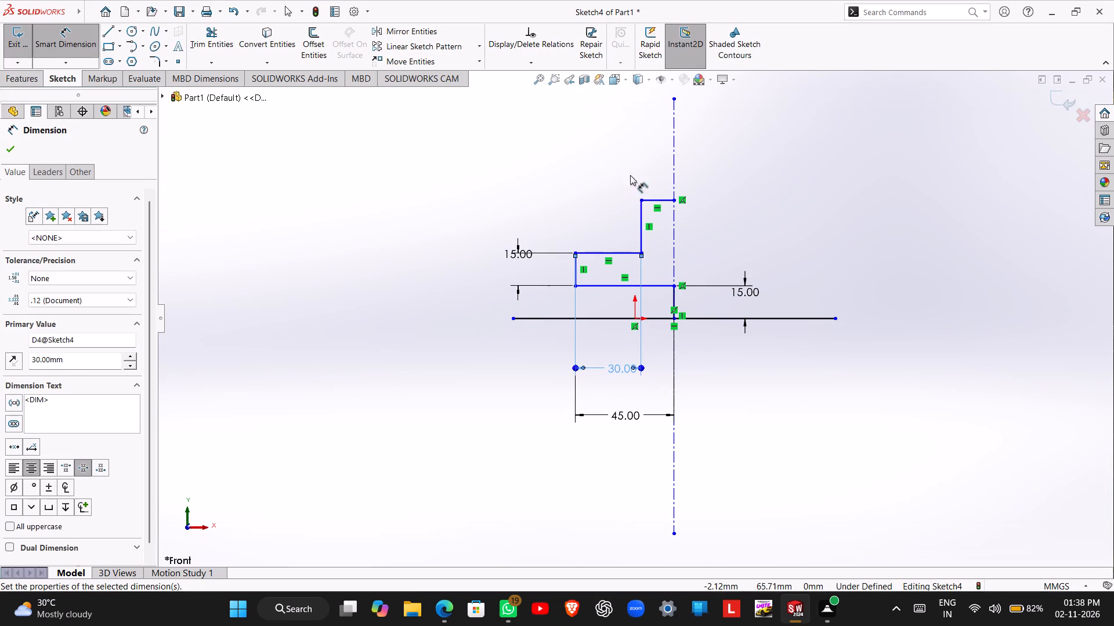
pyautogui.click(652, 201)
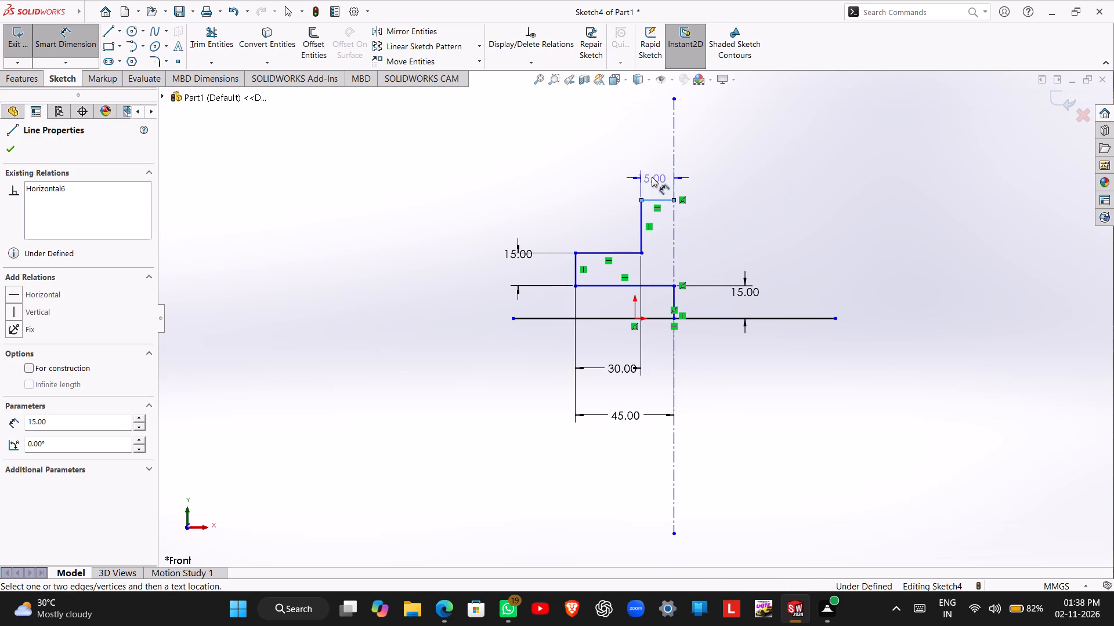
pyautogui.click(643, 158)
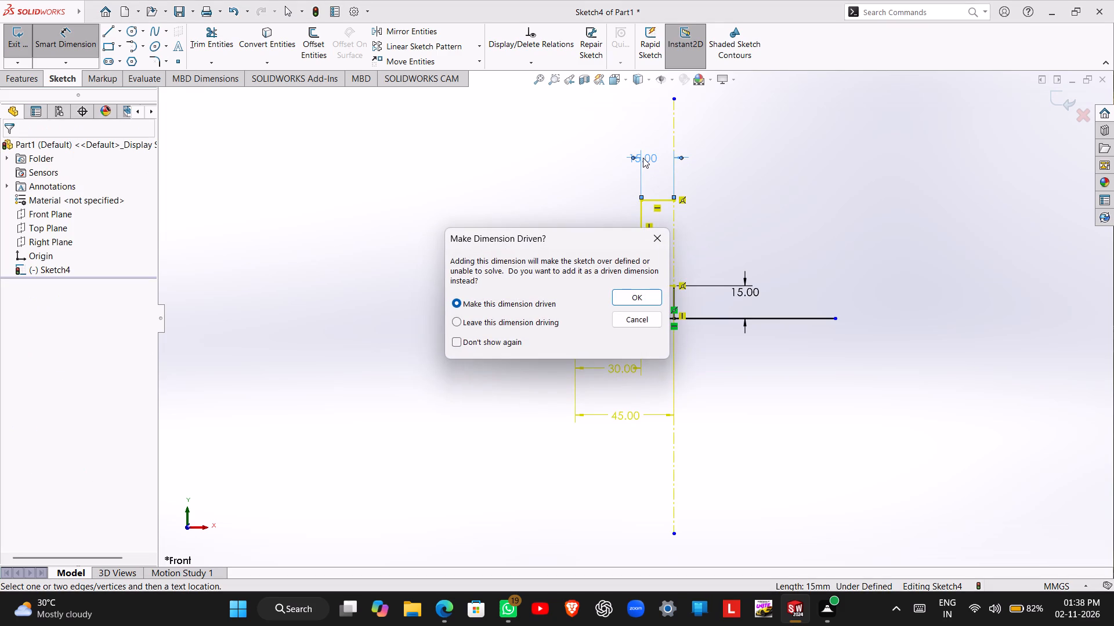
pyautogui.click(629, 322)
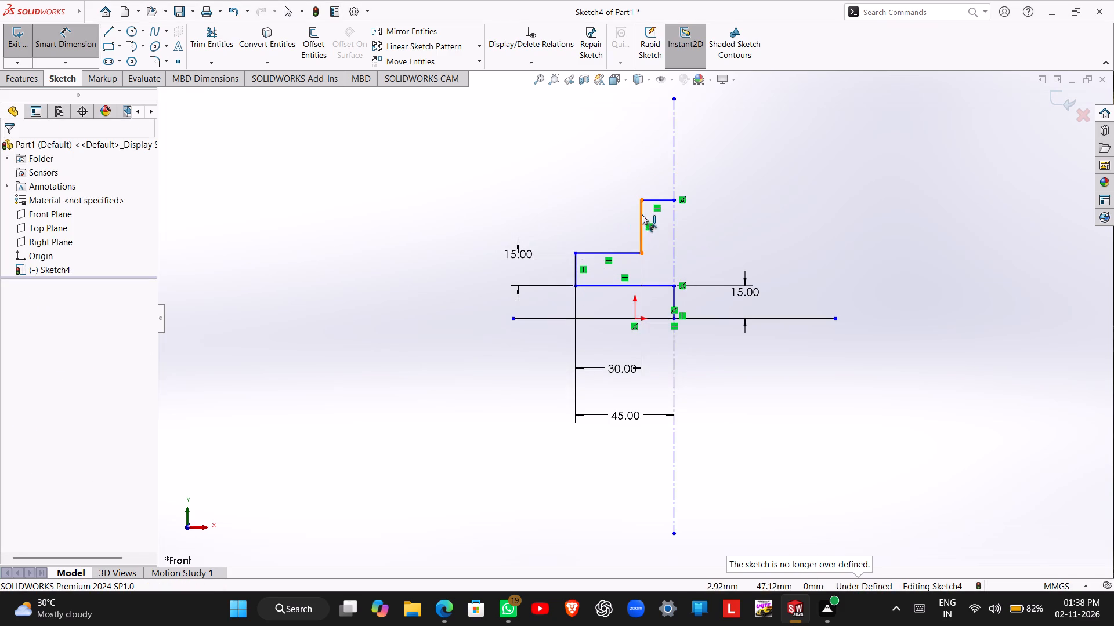
# Dimension the profile's height from its lower outer corner to its top corner as 45 mm and exit the sketch.
pyautogui.click(640, 201)
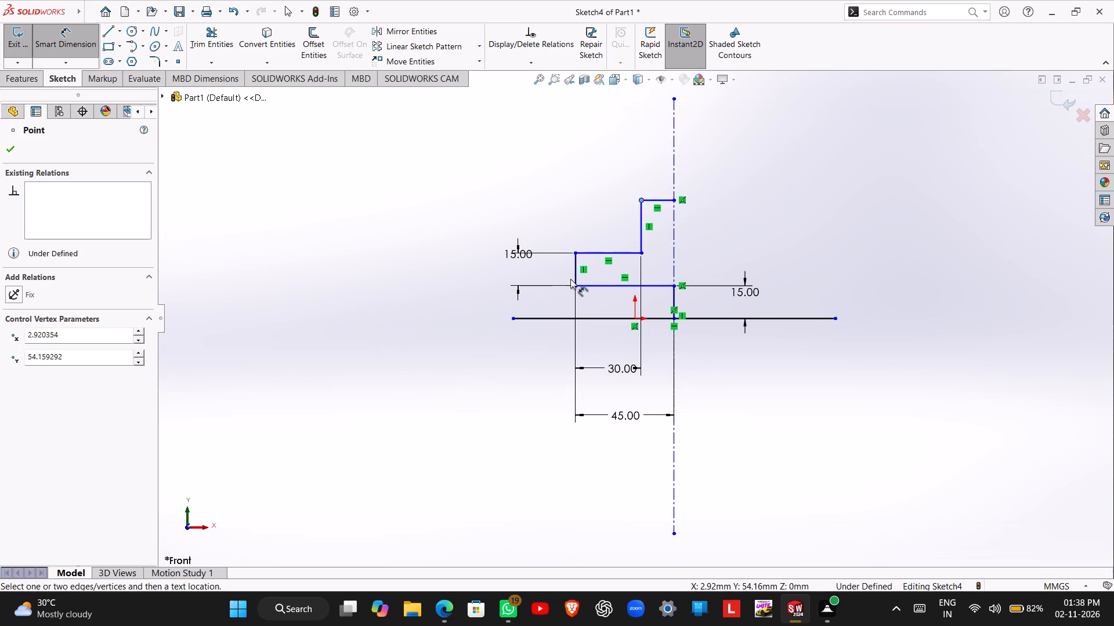
pyautogui.click(576, 285)
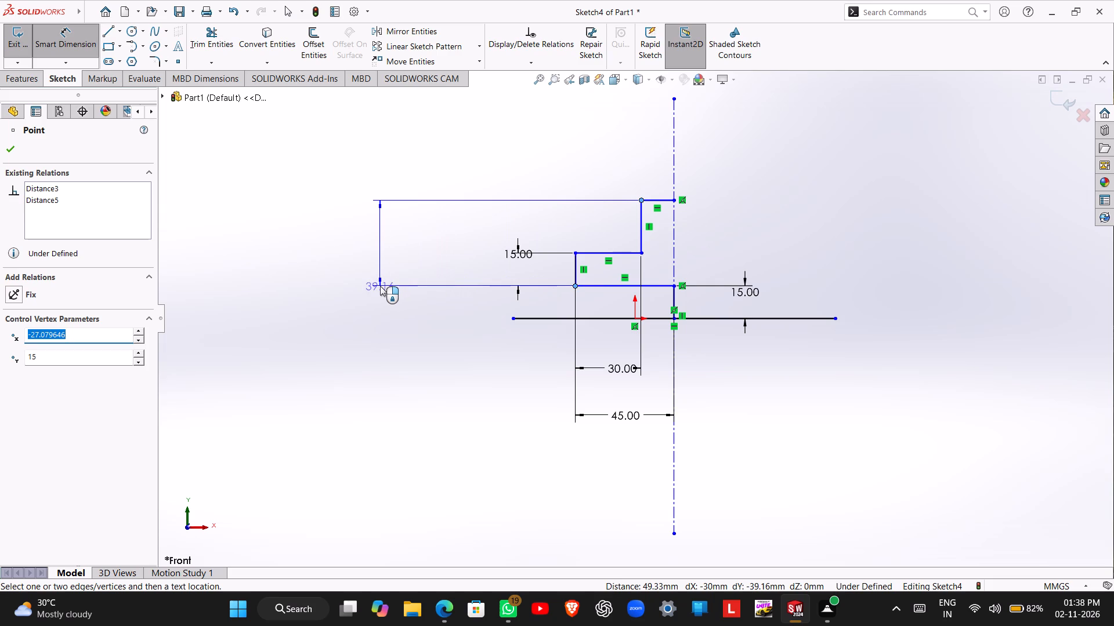
pyautogui.click(380, 286)
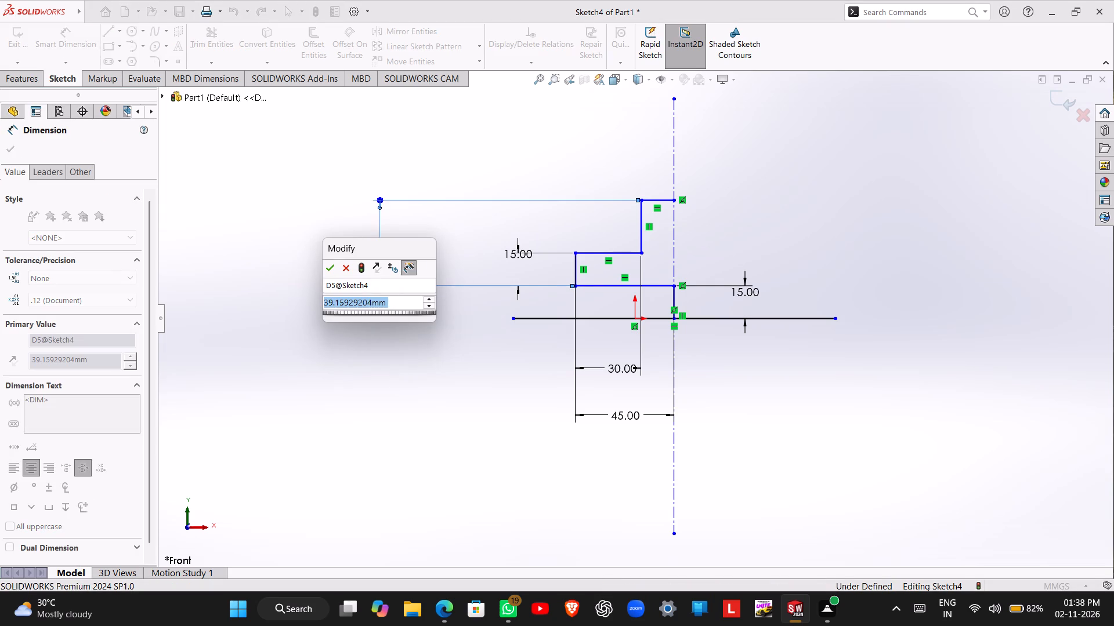
pyautogui.write('45')
pyautogui.press('Return')
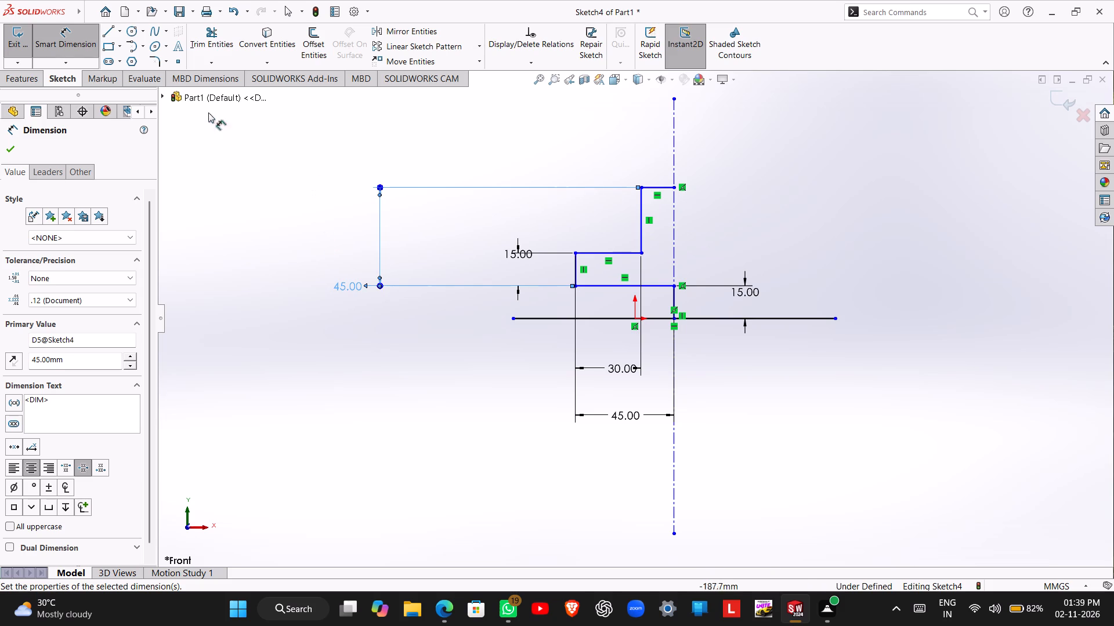
pyautogui.click(11, 44)
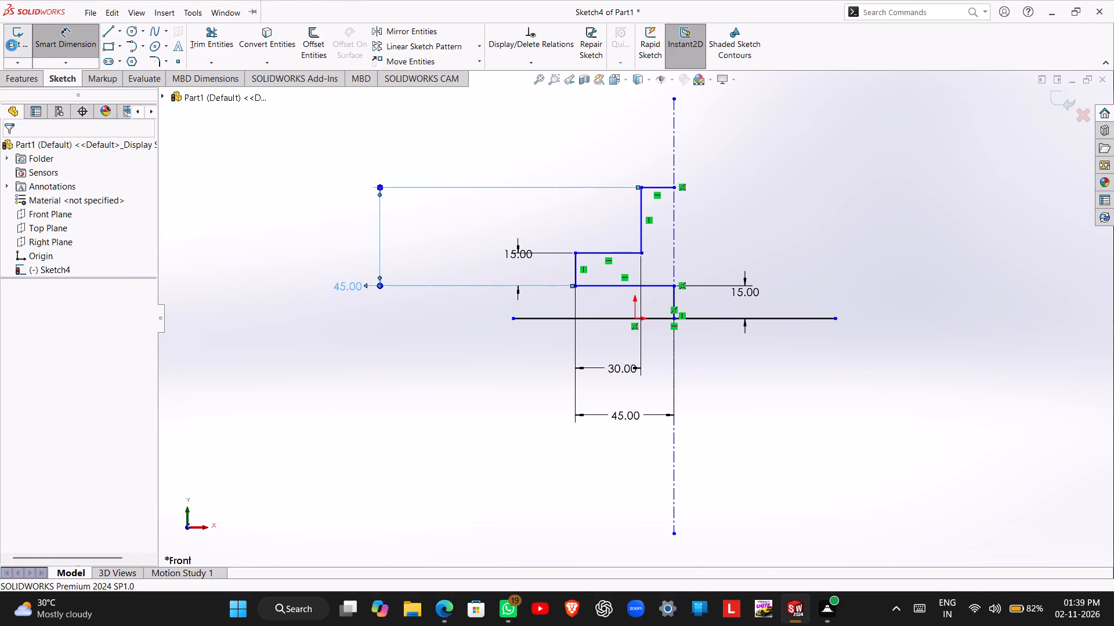
# Revolve the stepped profile region 360° about the horizontal line as a solid, with Thin Feature turned off.
pyautogui.click(56, 50)
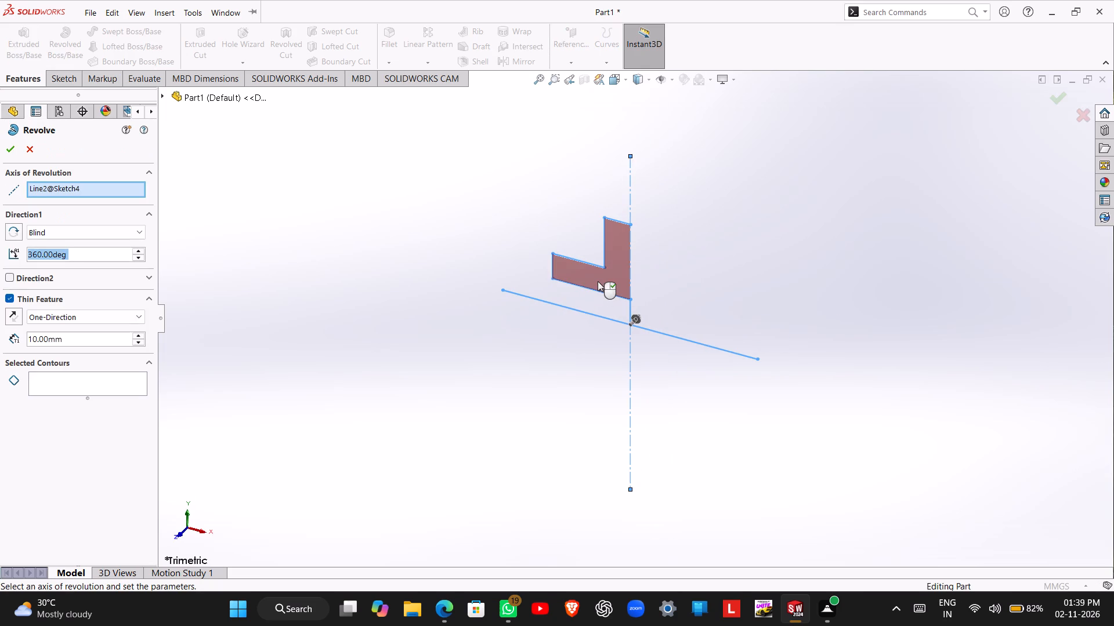
pyautogui.click(598, 281)
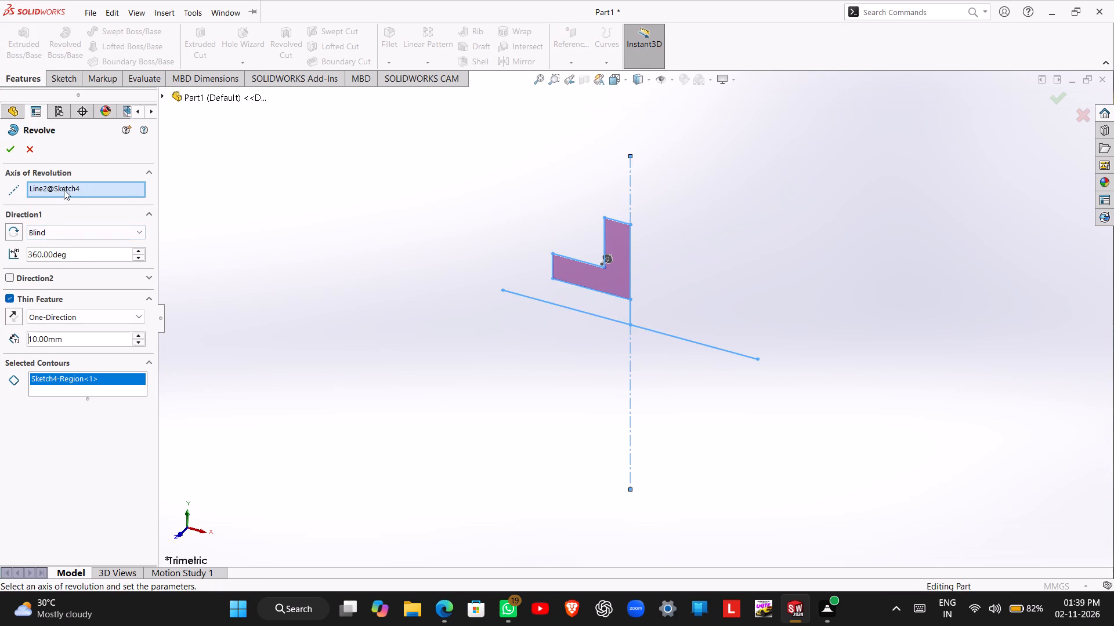
pyautogui.rightClick(64, 189)
pyautogui.click(95, 208)
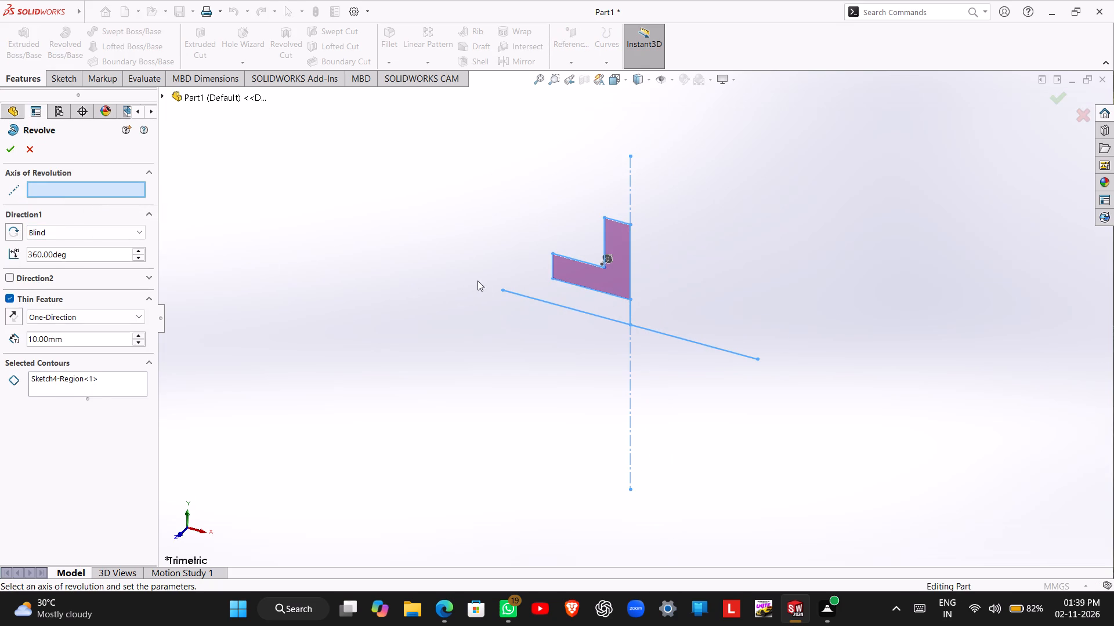
pyautogui.click(546, 301)
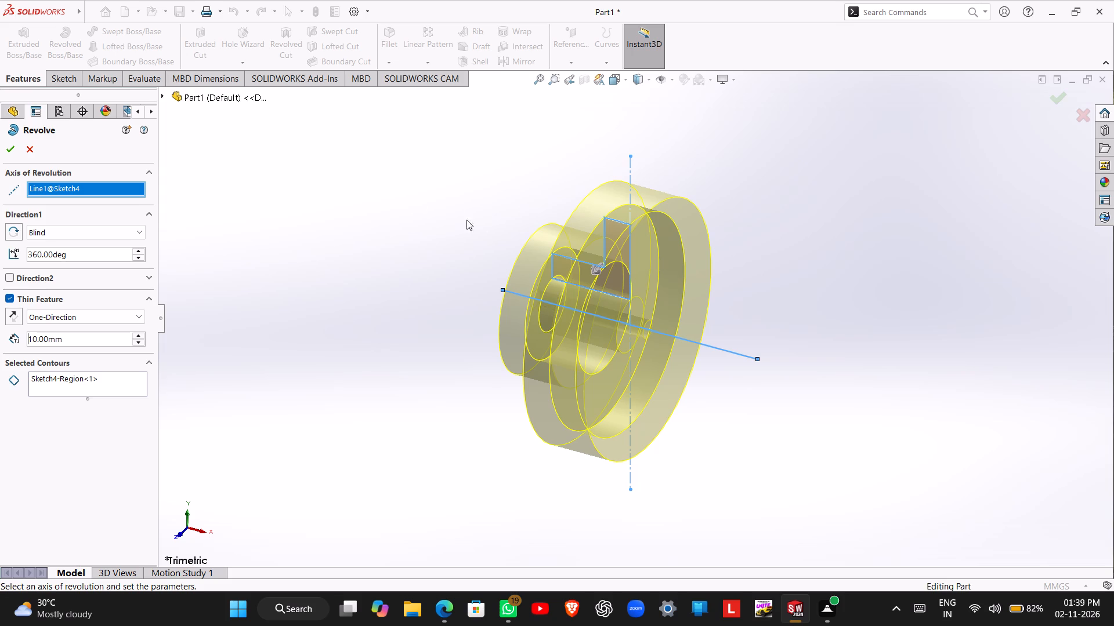
pyautogui.click(9, 300)
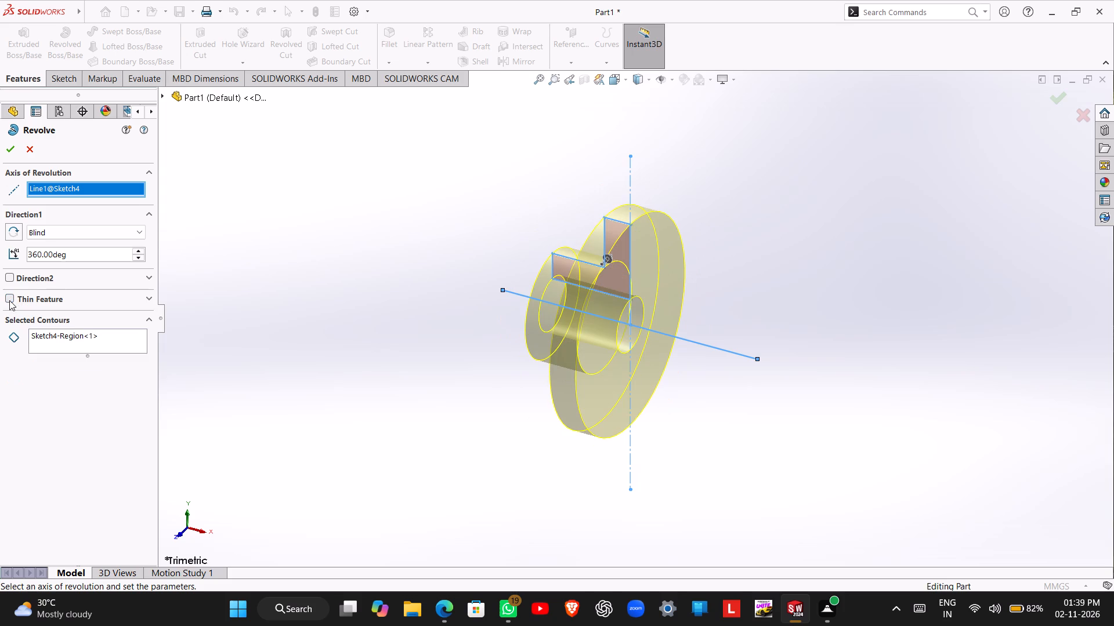
pyautogui.click(9, 300)
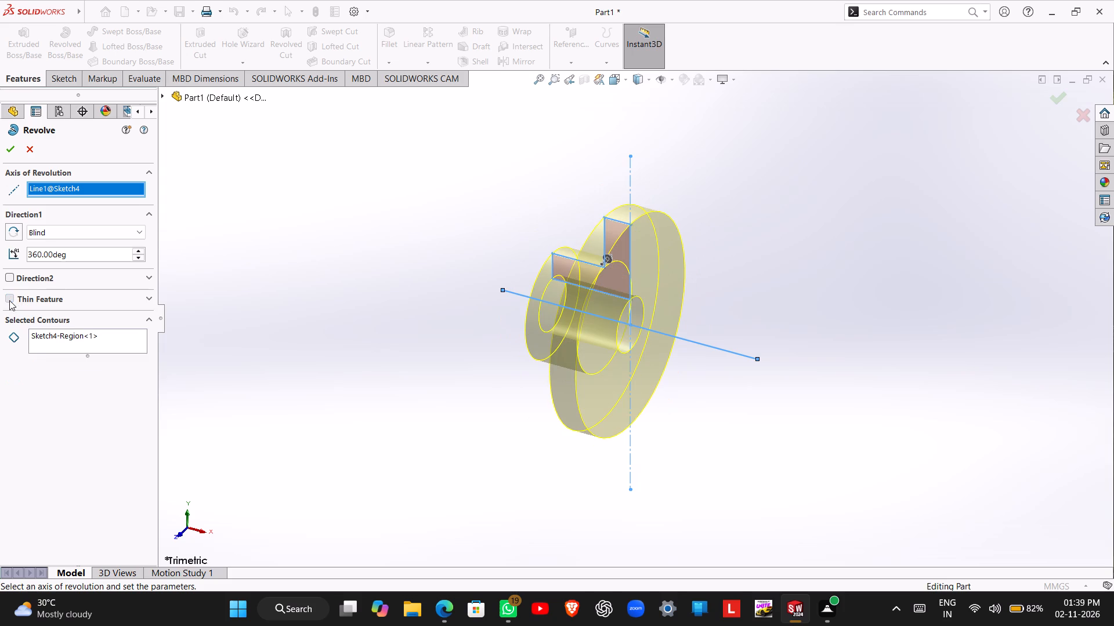
pyautogui.click(9, 300)
pyautogui.click(12, 149)
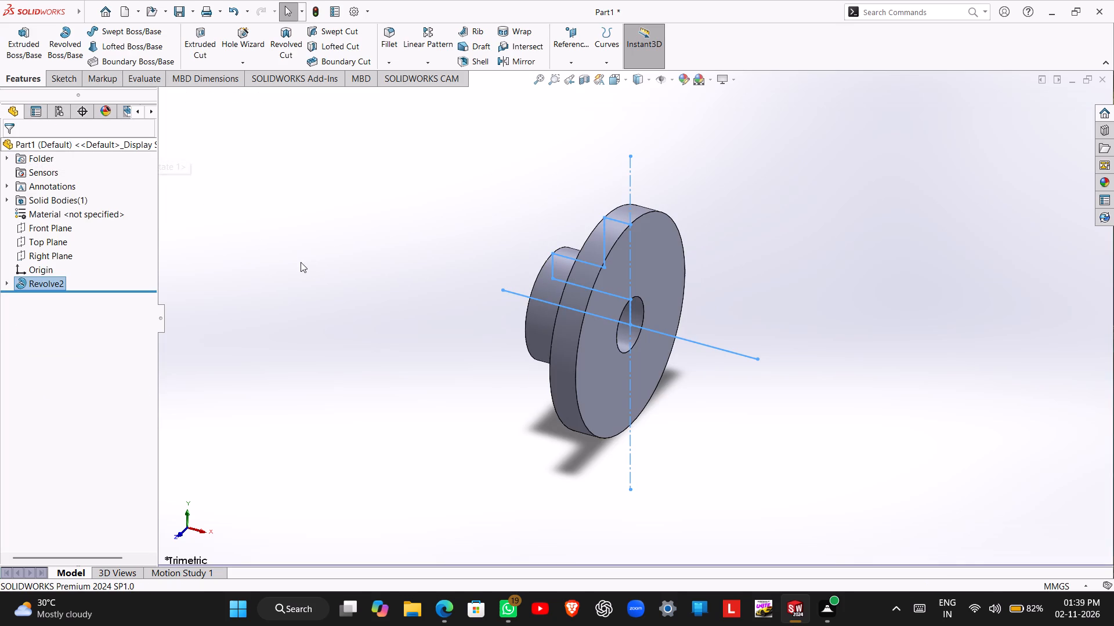
# Start a new sketch on the flange's annular face on the hub side.
pyautogui.moveTo(318, 266); pyautogui.dragTo(480, 356, button='middle')
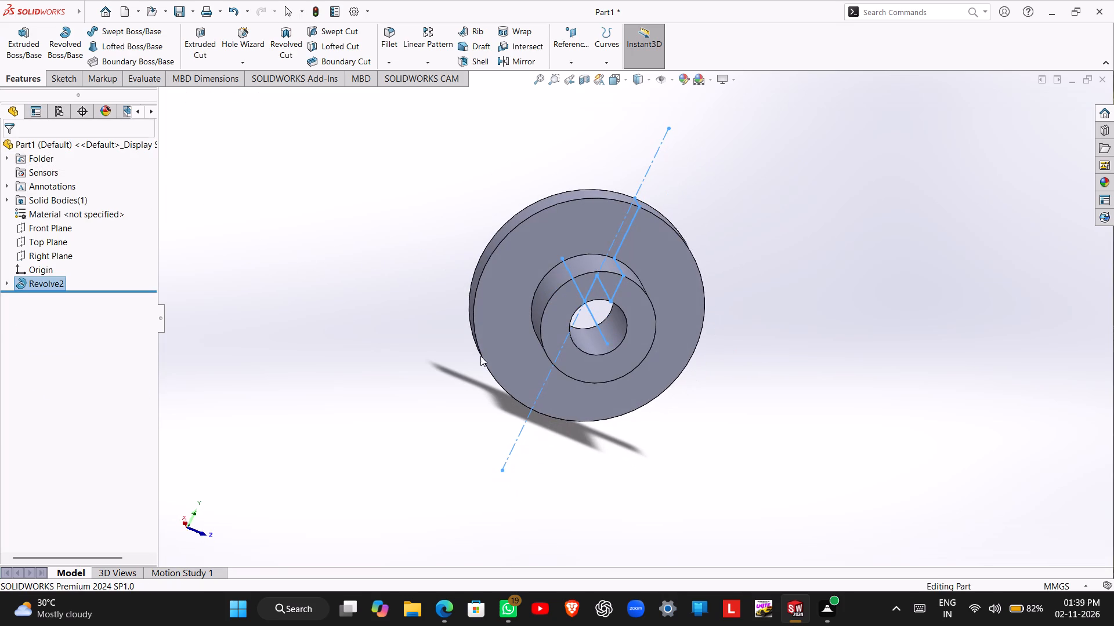
pyautogui.click(305, 396)
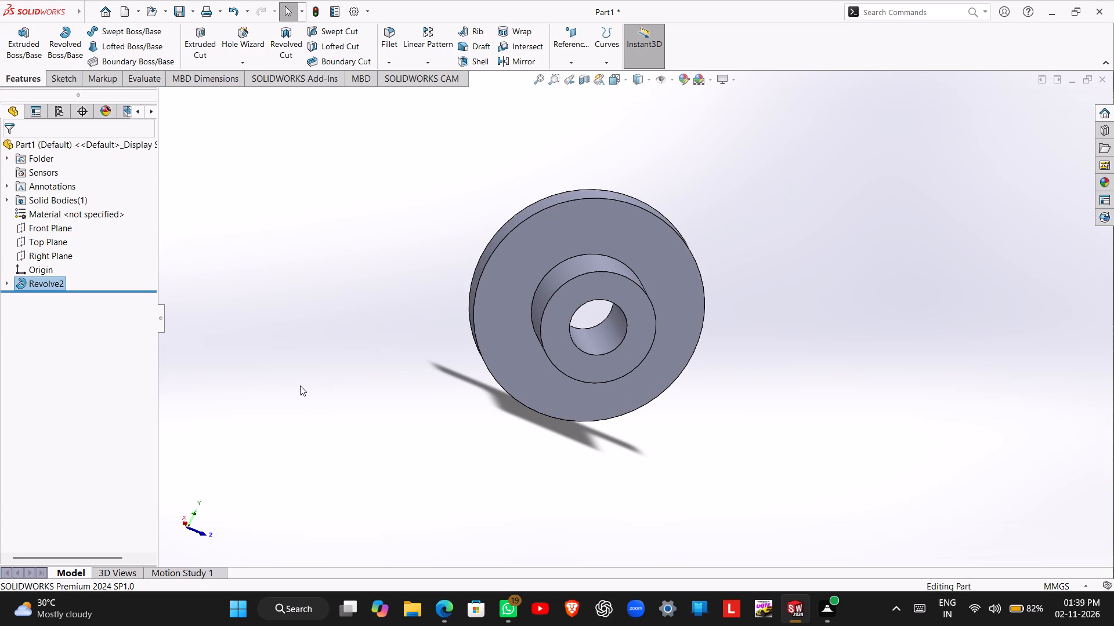
pyautogui.click(562, 228)
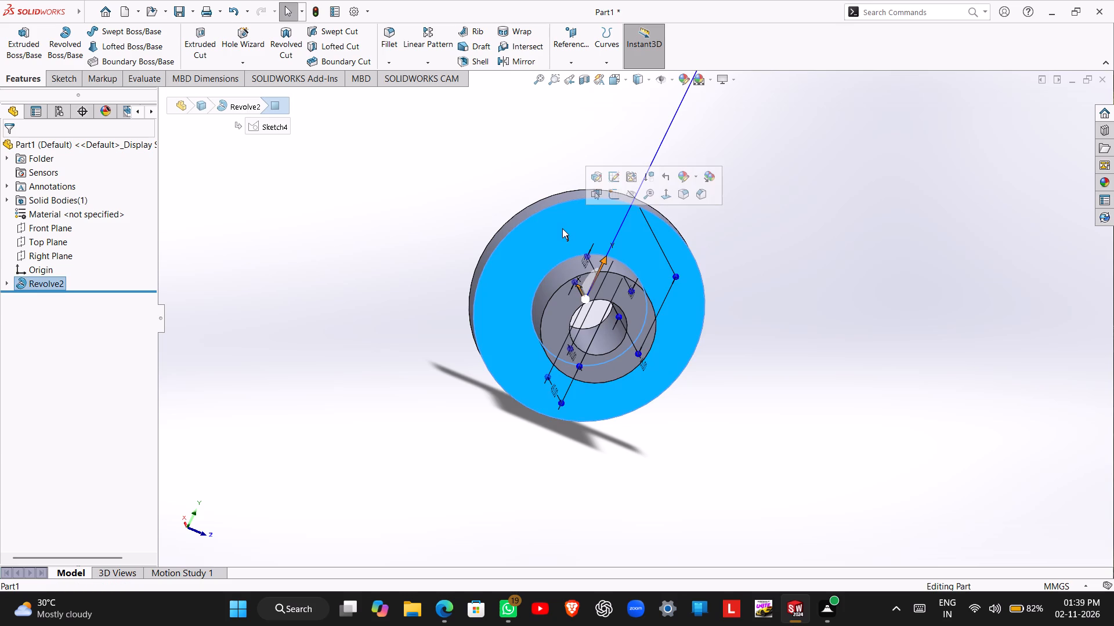
pyautogui.click(606, 194)
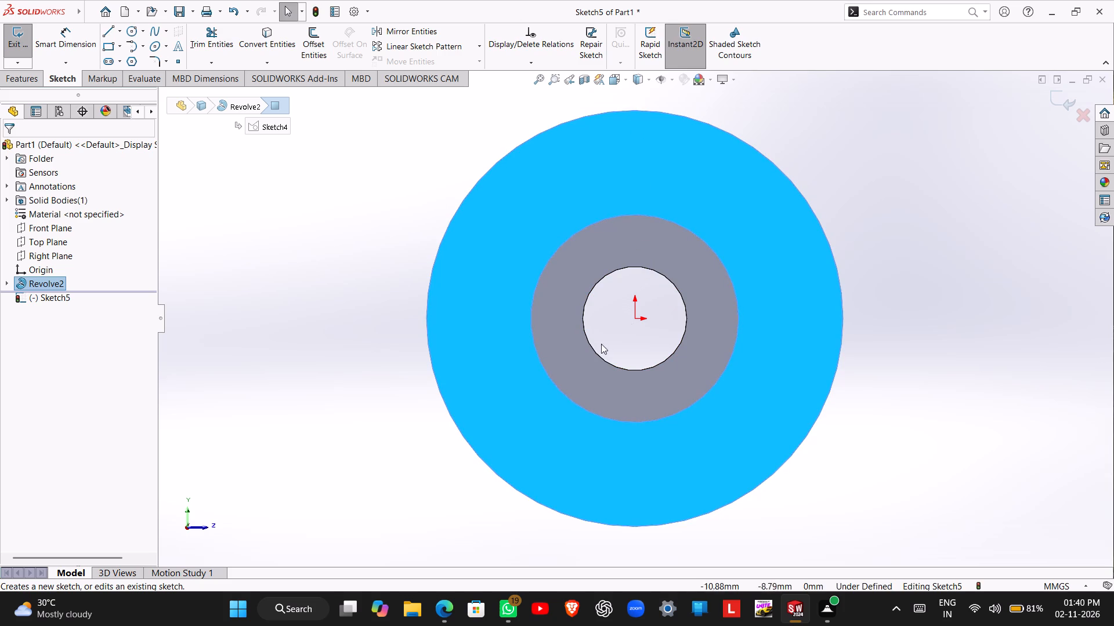
pyautogui.press('Escape')
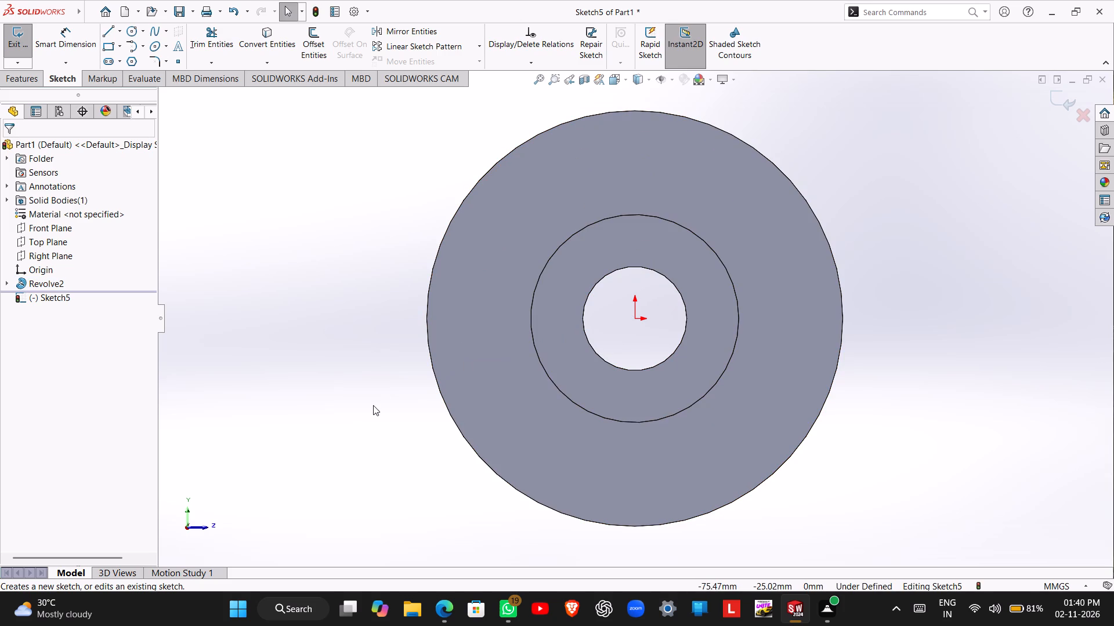
pyautogui.moveTo(372, 405); pyautogui.dragTo(383, 337, button='right')
pyautogui.press('Escape')
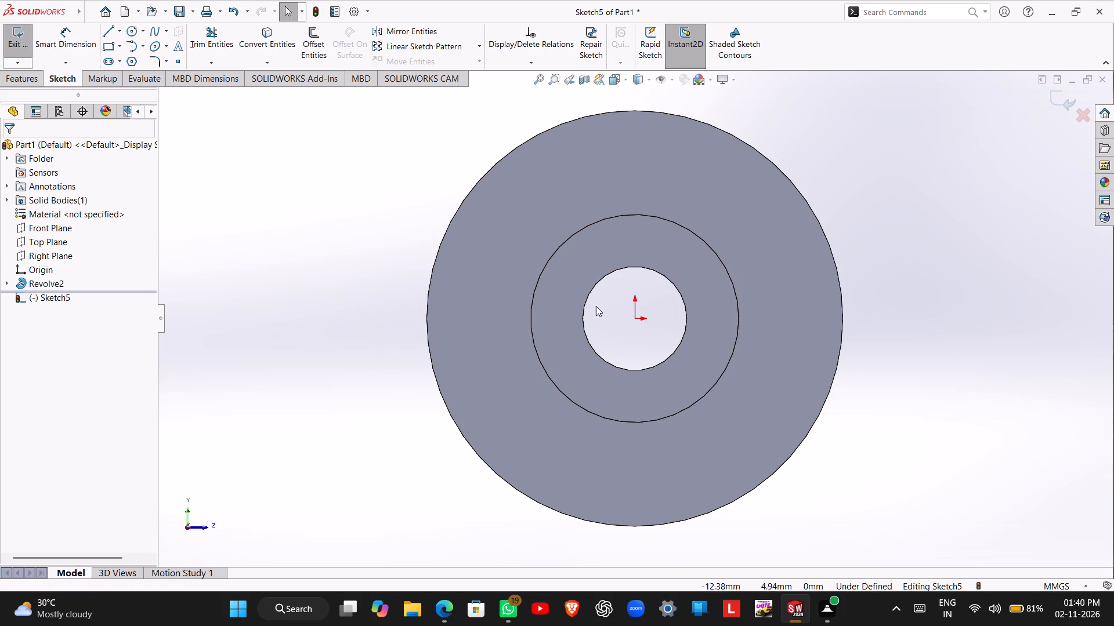
# Select the origin and the circular edge of the centre bore.
pyautogui.click(635, 318)
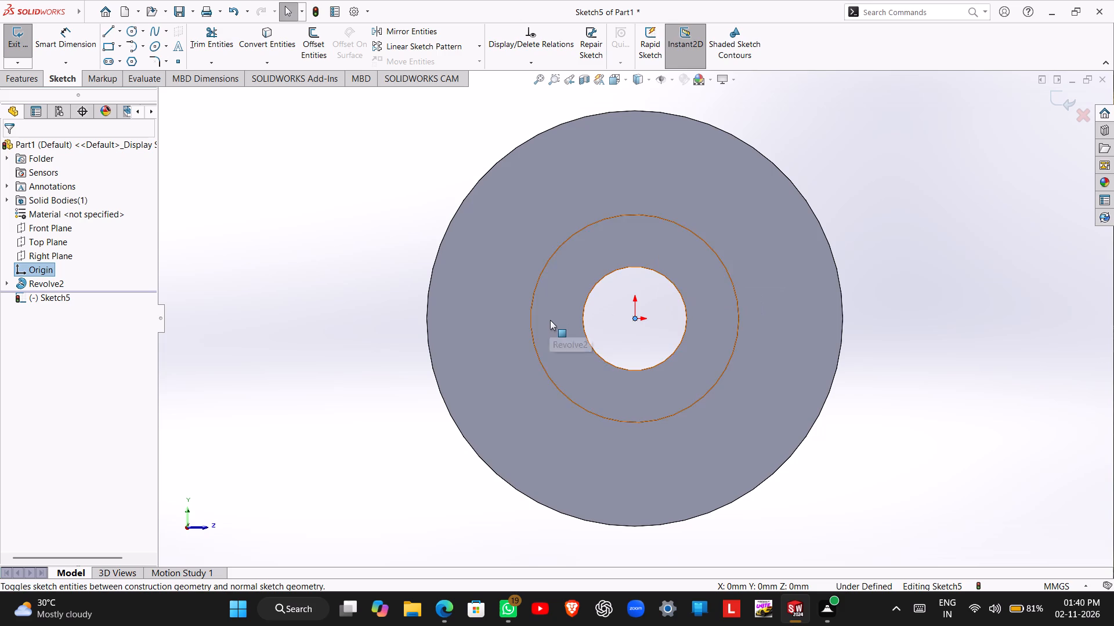
pyautogui.keyDown('ctrl'); pyautogui.click(583, 320); pyautogui.keyUp('ctrl')
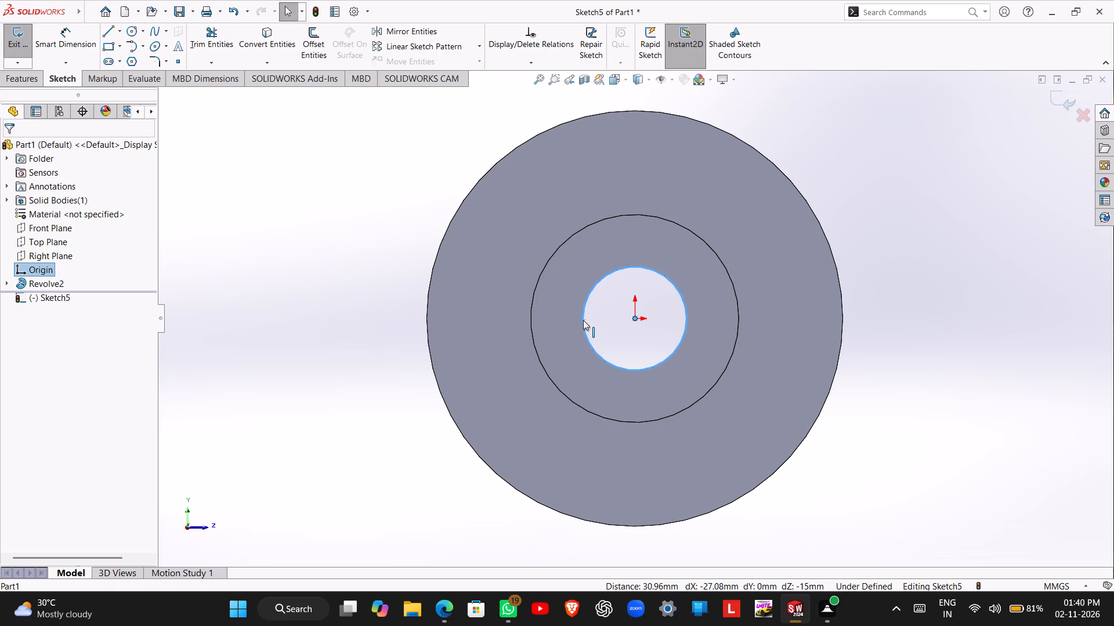
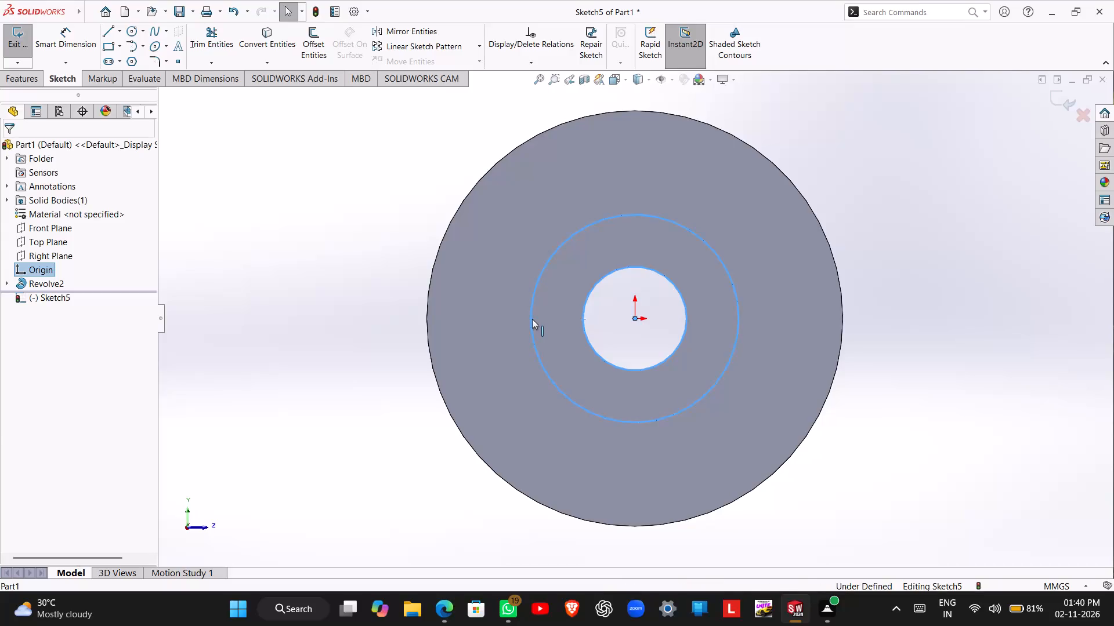
# Inspect the circular edges of the centre bore and the hub's outer diameter, and clear the selection.
pyautogui.press('Escape')
pyautogui.press('Escape')
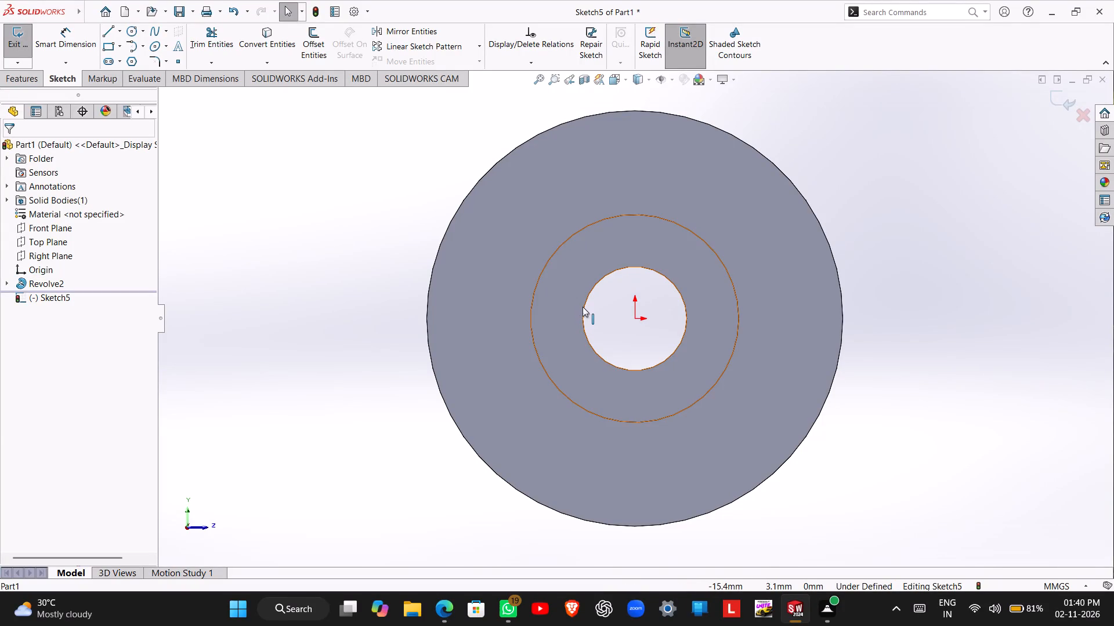
pyautogui.click(584, 309)
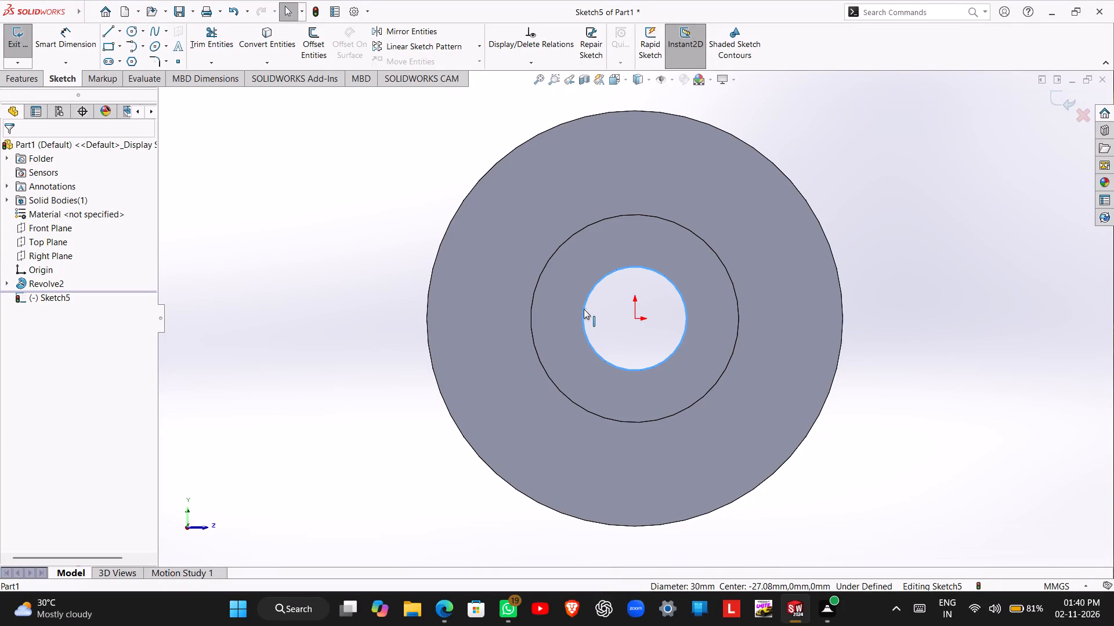
pyautogui.keyDown('ctrl'); pyautogui.click(533, 341); pyautogui.keyUp('ctrl')
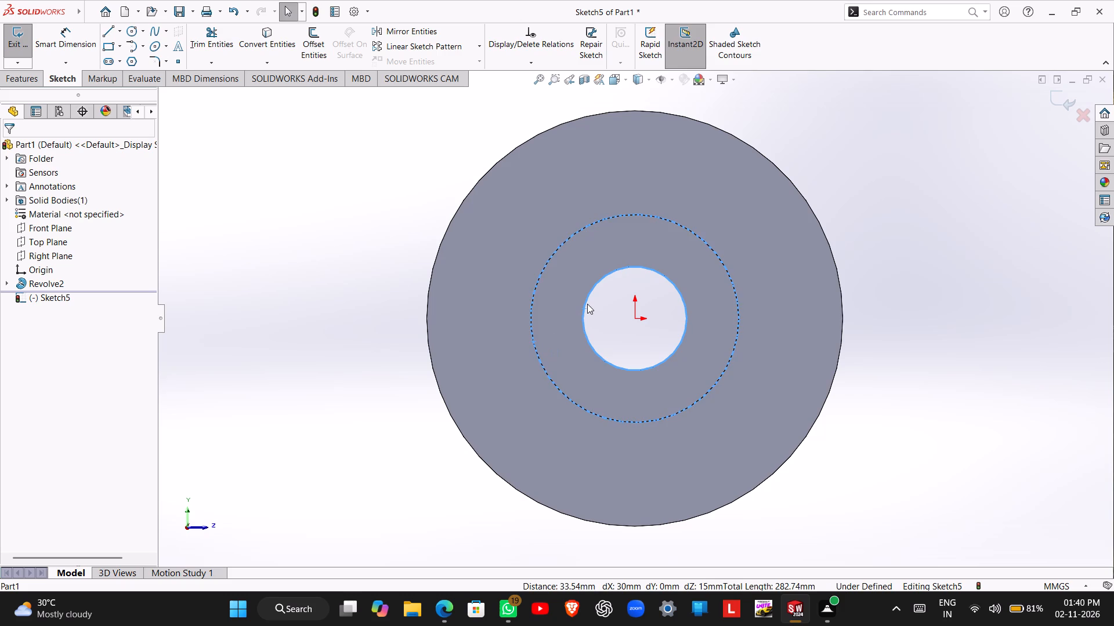
pyautogui.press('Escape')
pyautogui.press('Escape')
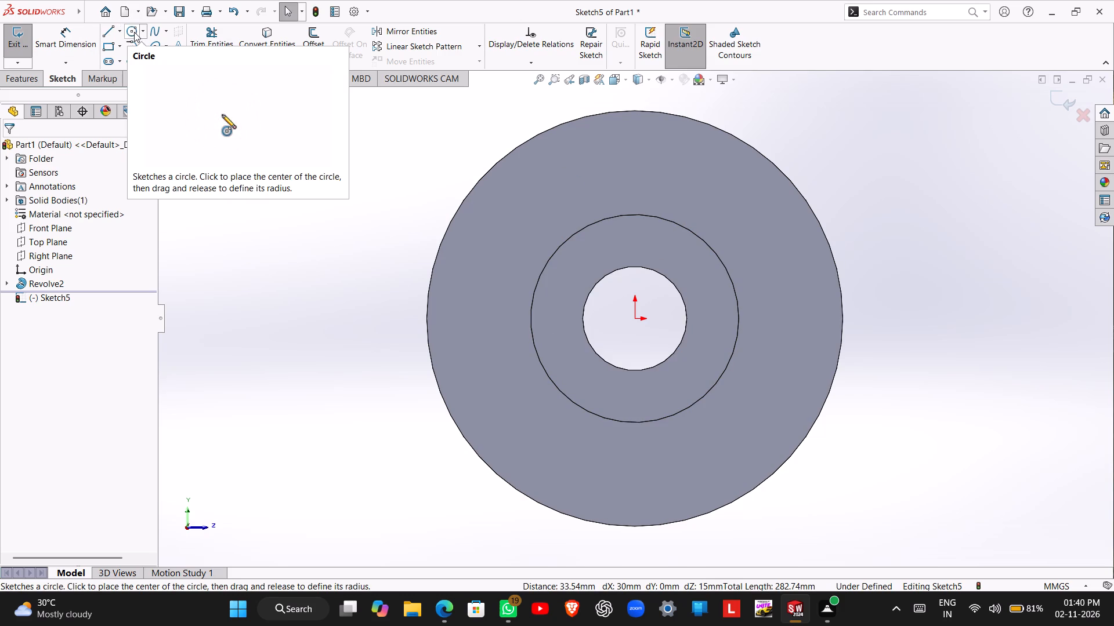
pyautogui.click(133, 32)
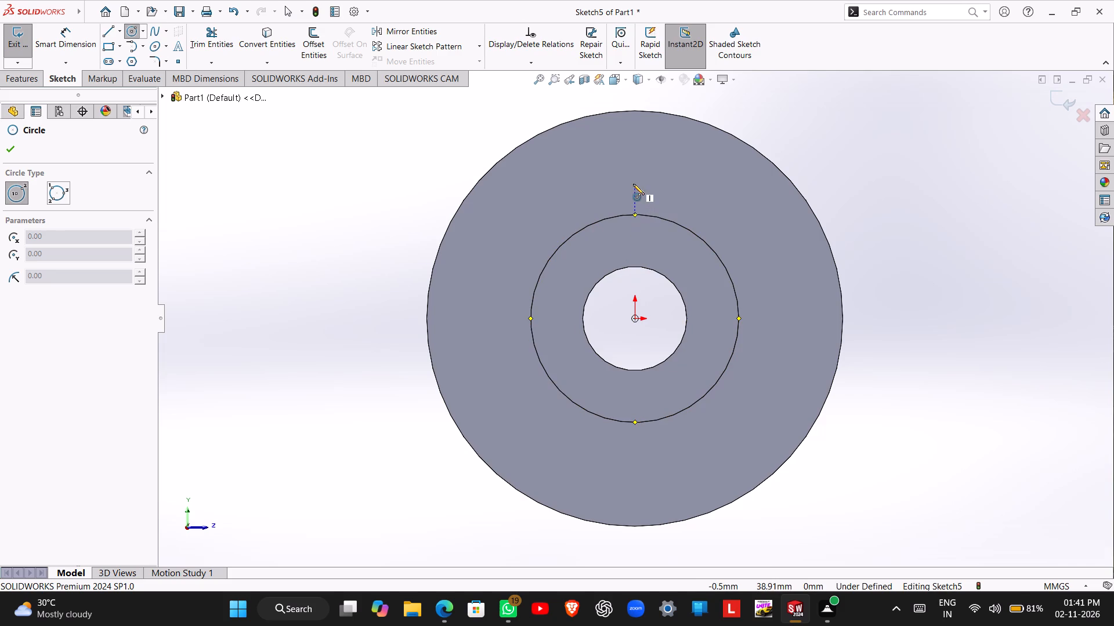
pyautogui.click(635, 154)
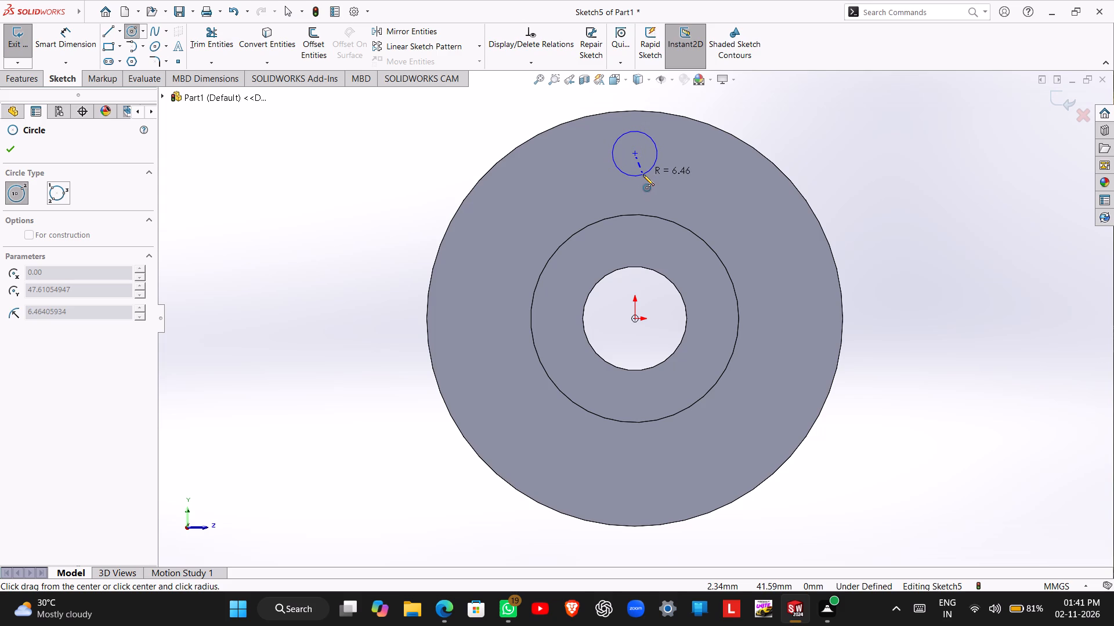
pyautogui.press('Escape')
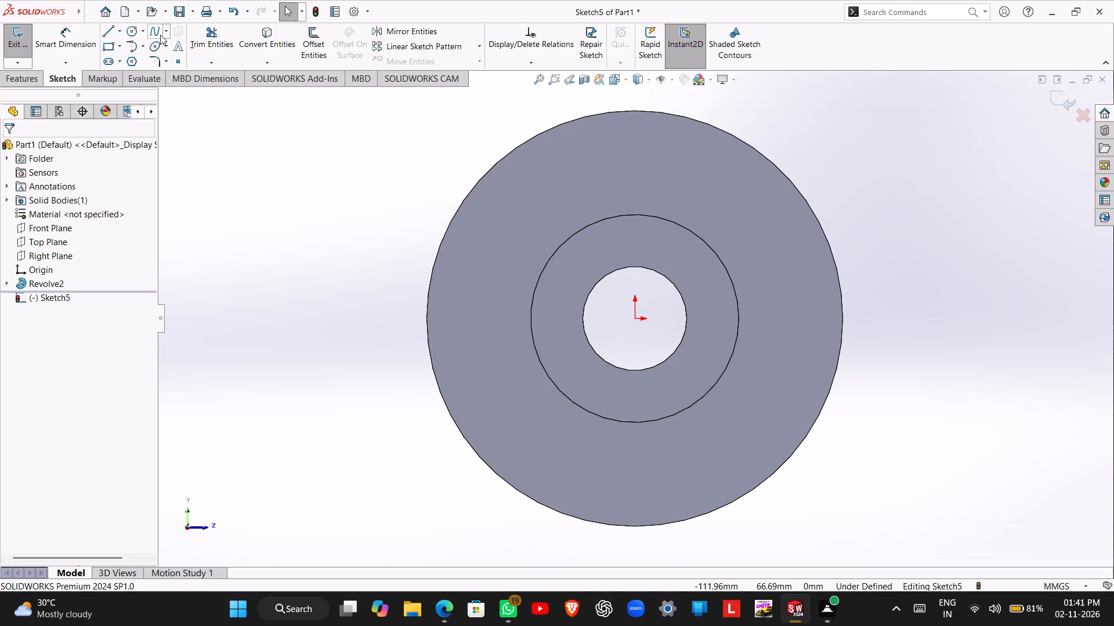
# Sketch a circle on the flange face centred on the origin and dimension its diameter as 100 mm.
pyautogui.click(131, 31)
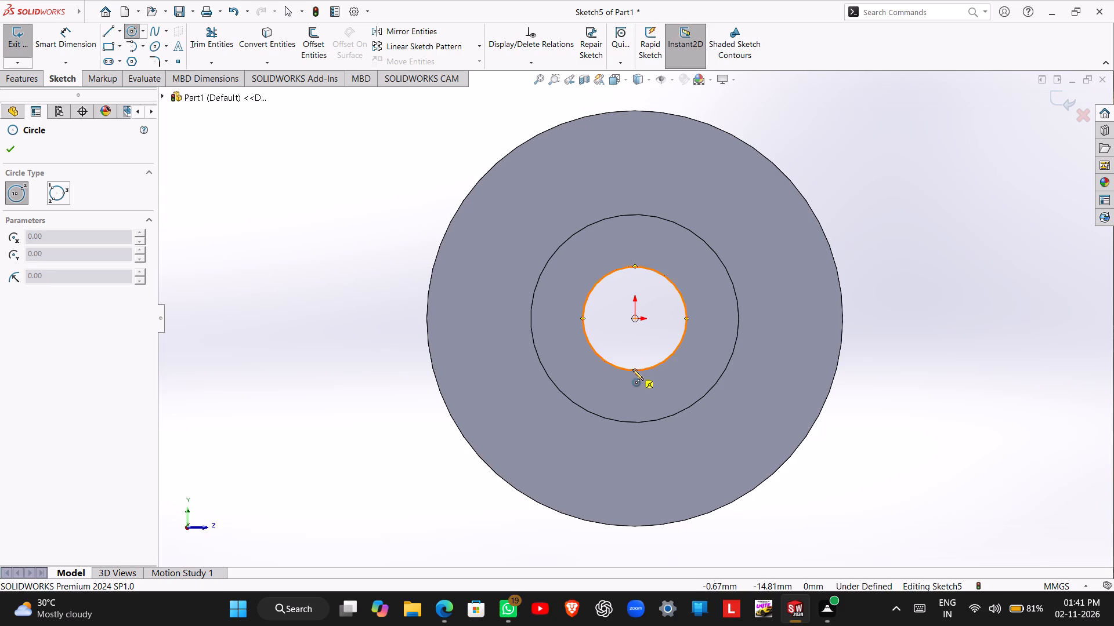
pyautogui.click(636, 318)
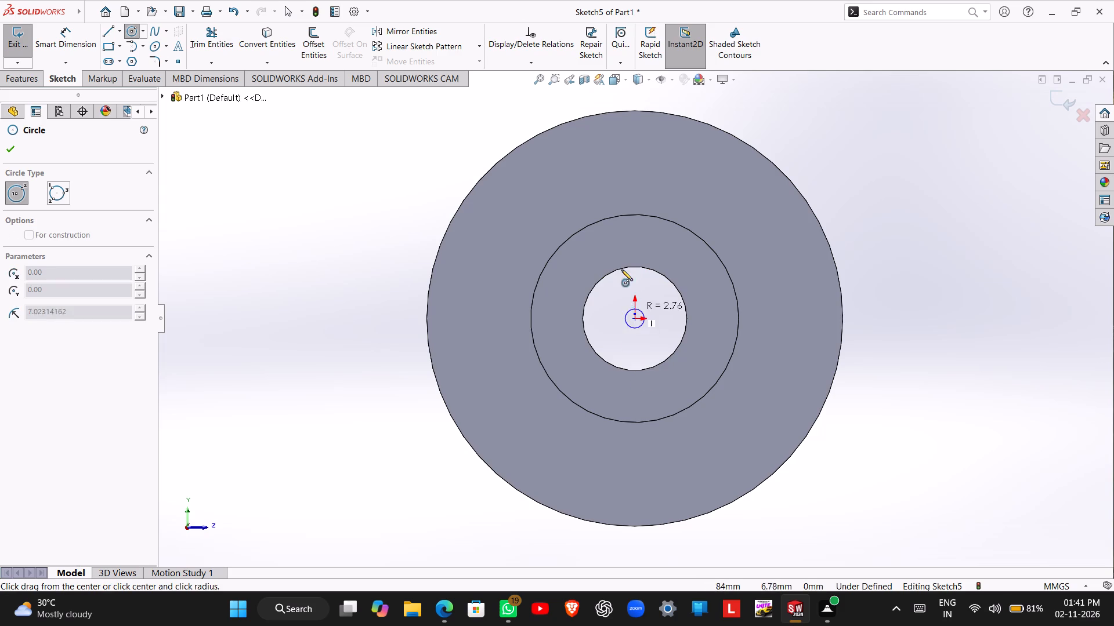
pyautogui.click(583, 154)
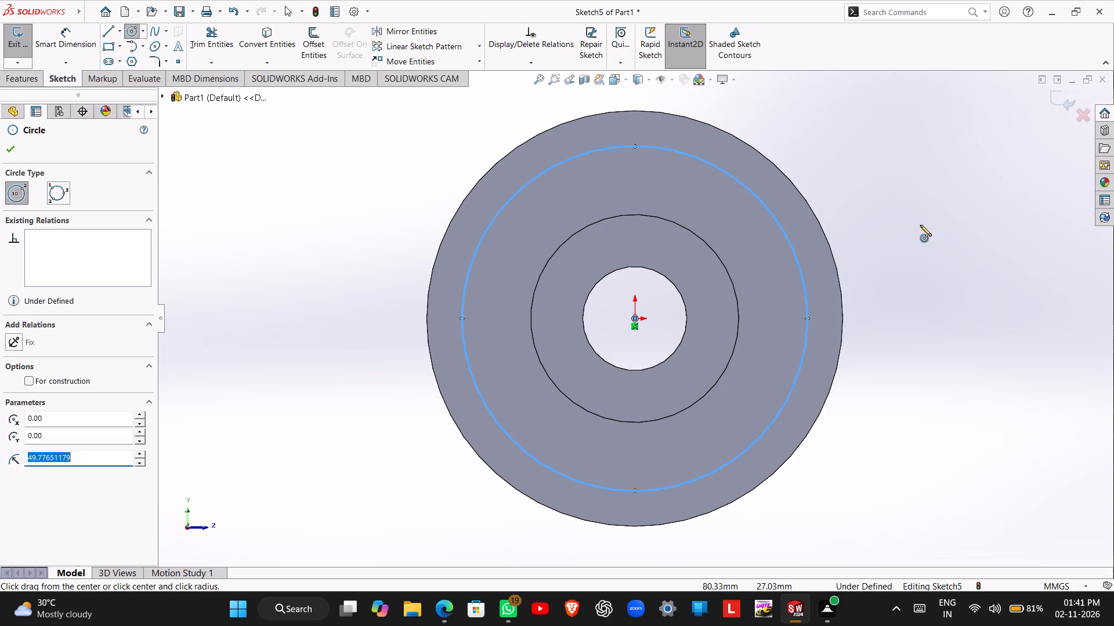
pyautogui.moveTo(932, 301); pyautogui.dragTo(933, 294, button='right')
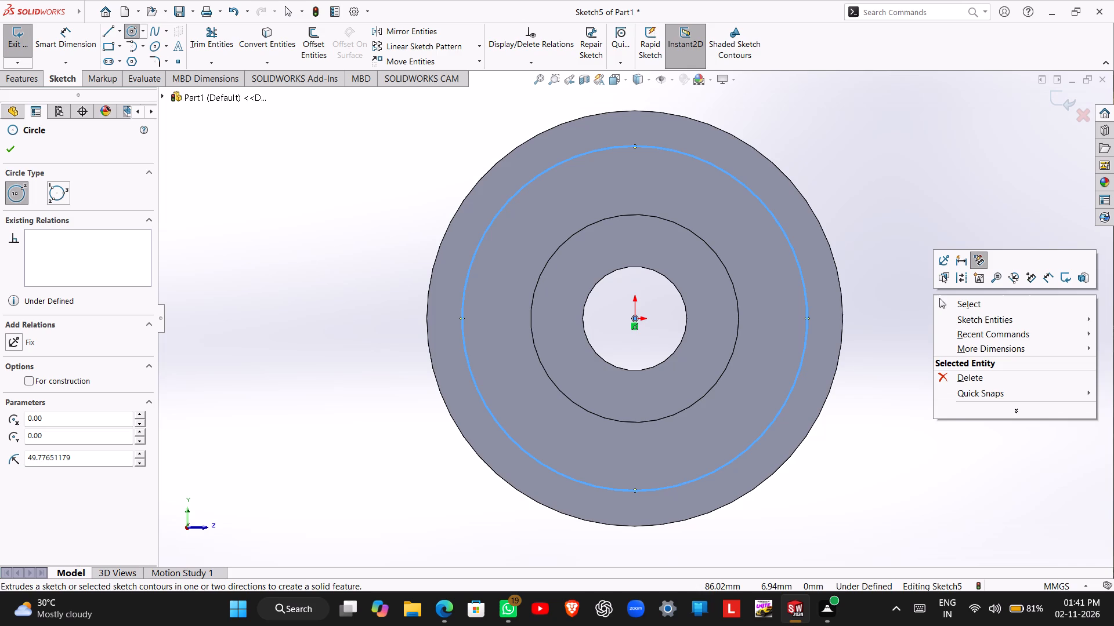
pyautogui.click(1044, 281)
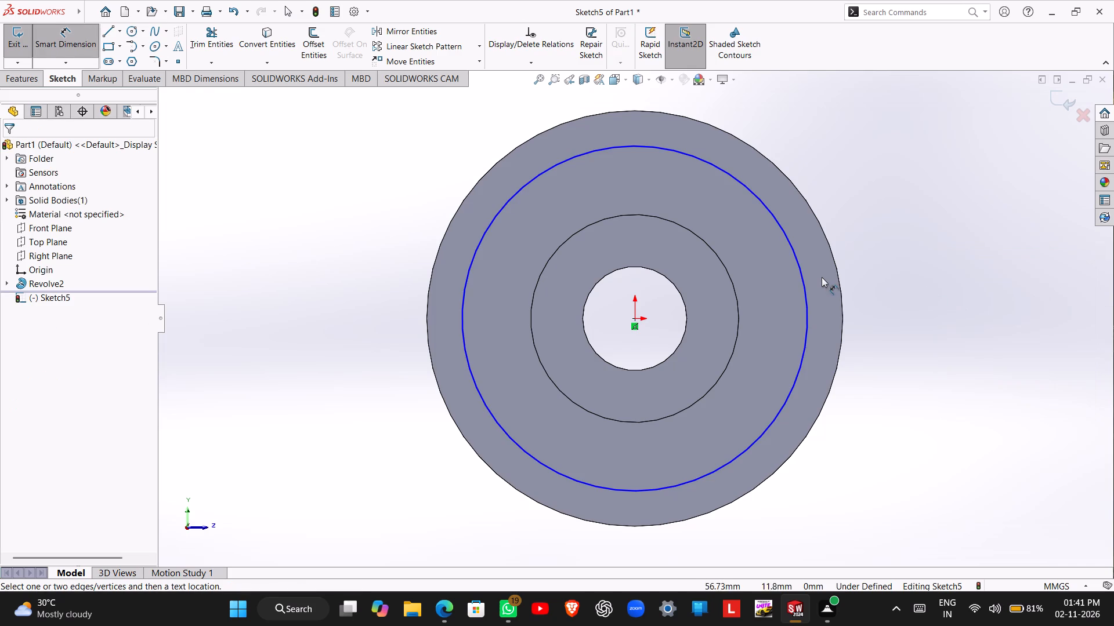
pyautogui.click(805, 282)
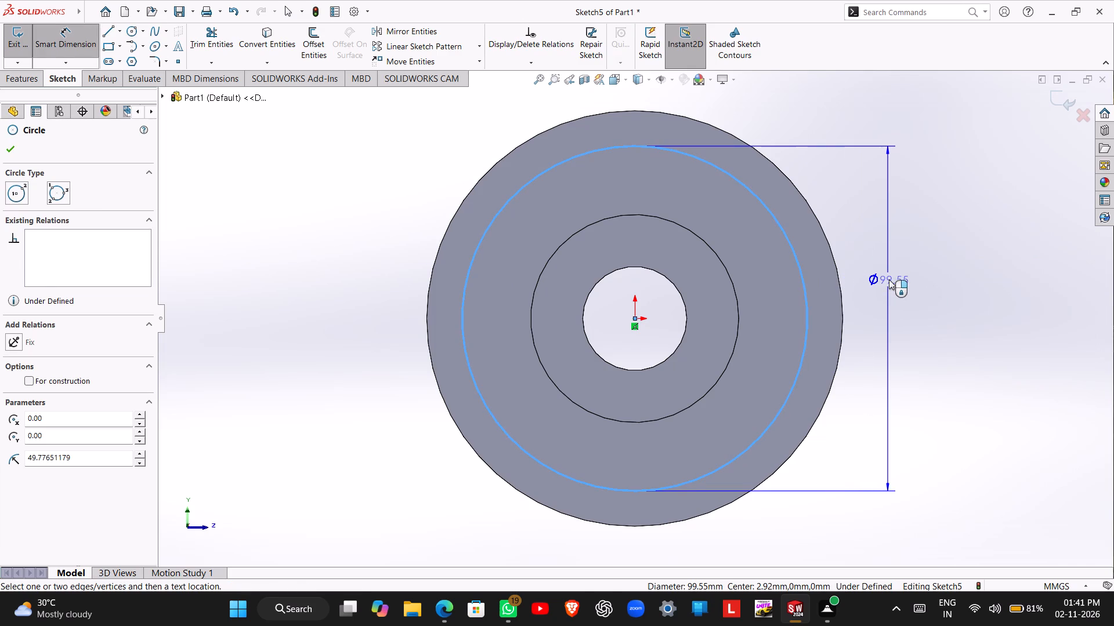
pyautogui.click(889, 279)
pyautogui.write('100')
pyautogui.press('Return')
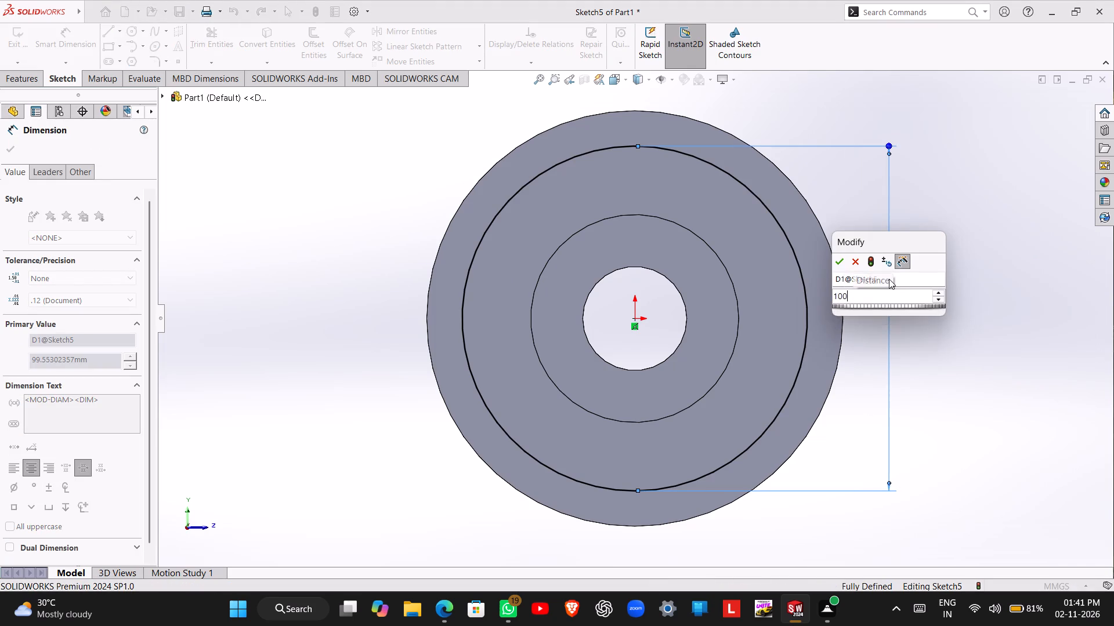
pyautogui.press('Escape')
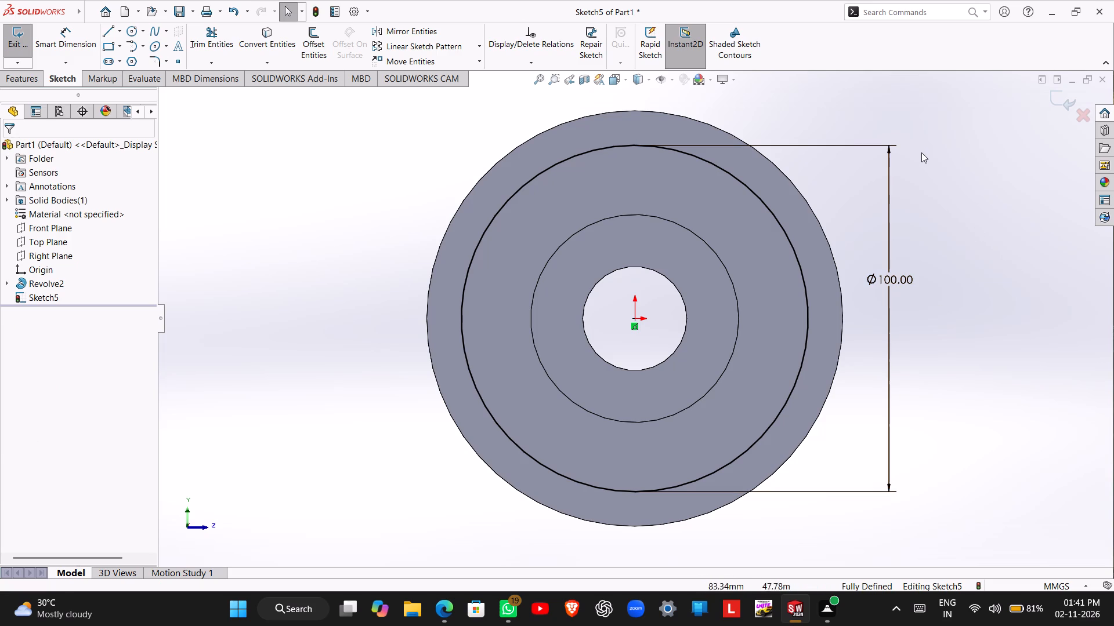
# Sketch a small circle centred on the top quadrant point of the 100 mm circle and dimension its diameter as 11 mm.
pyautogui.click(131, 34)
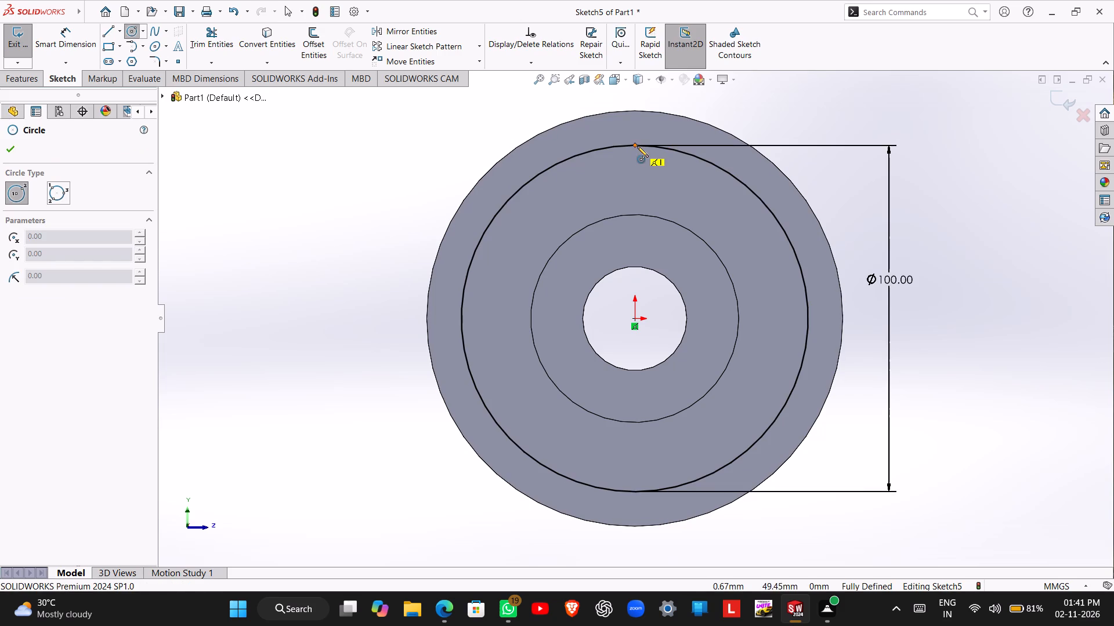
pyautogui.click(636, 145)
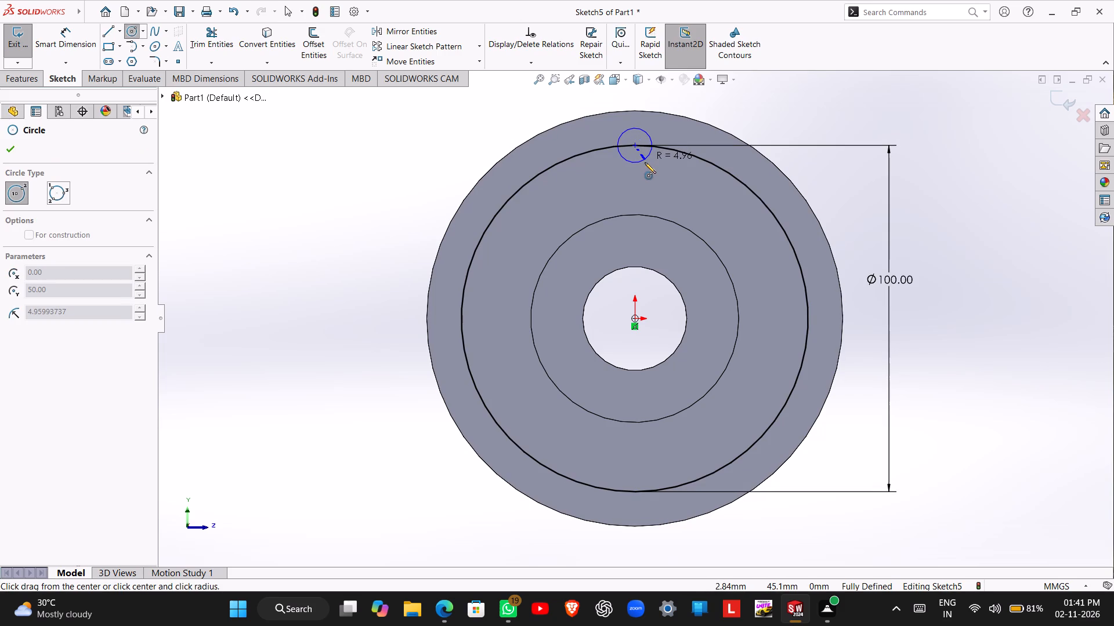
pyautogui.click(645, 165)
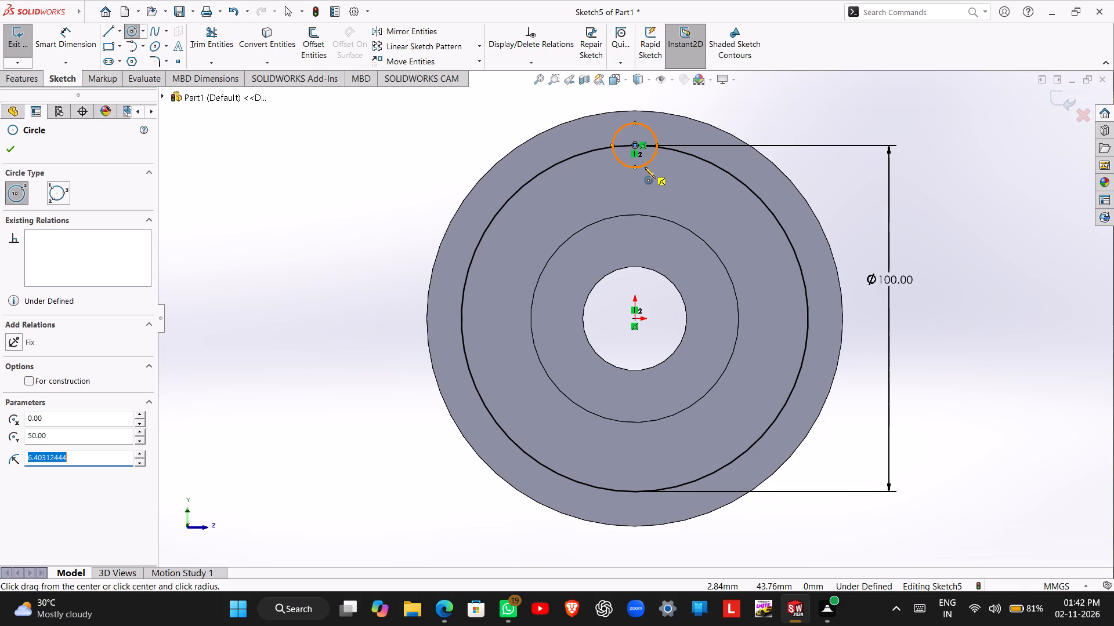
pyautogui.rightClick(645, 167)
pyautogui.click(756, 155)
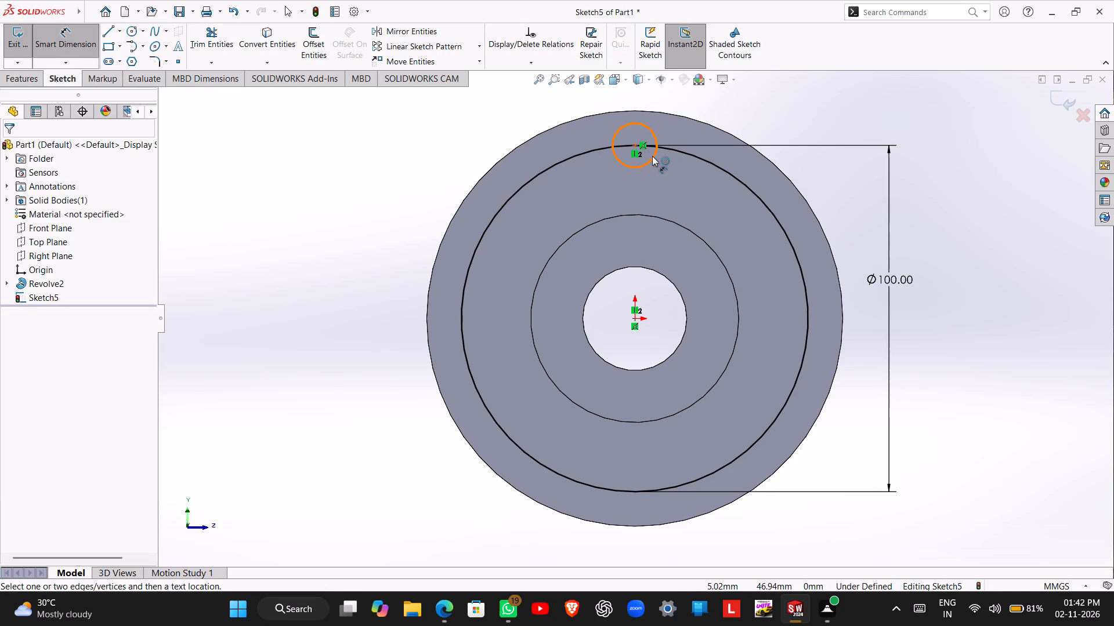
pyautogui.click(652, 156)
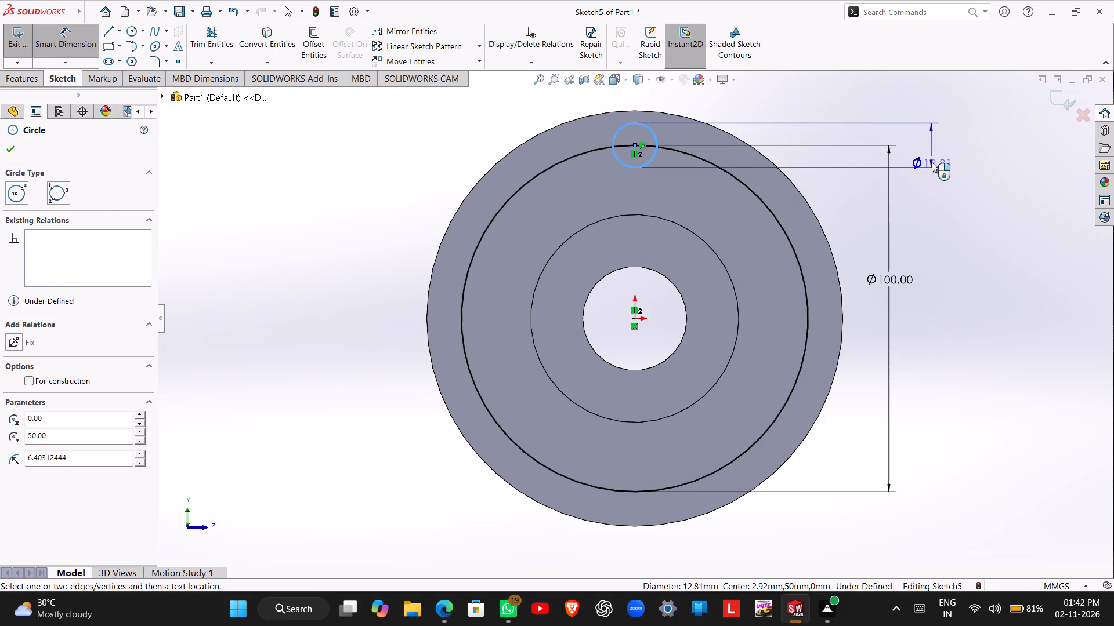
pyautogui.click(932, 162)
pyautogui.write('11')
pyautogui.press('Return')
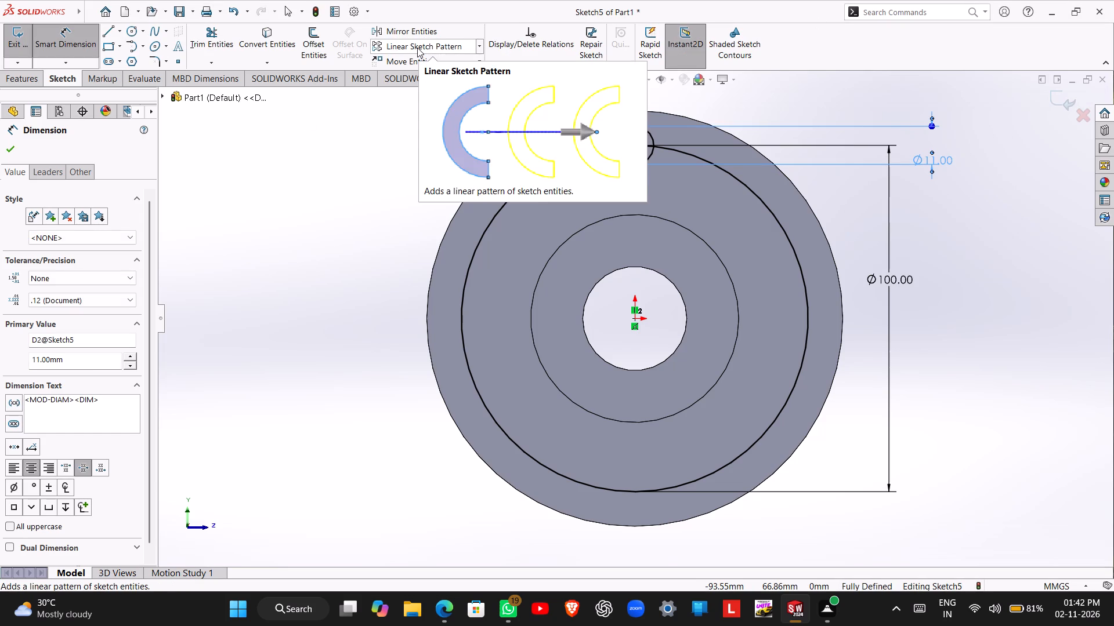
# Circular-pattern the 11 mm circle about the origin as 4 equally spaced instances over 360° and exit the sketch.
pyautogui.click(479, 45)
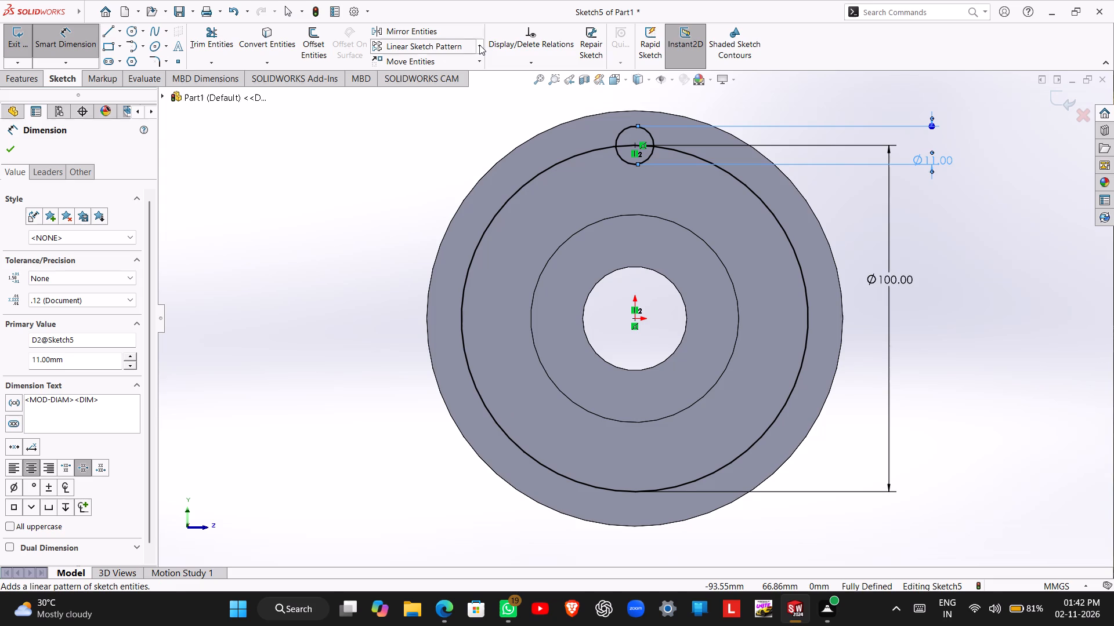
pyautogui.click(471, 73)
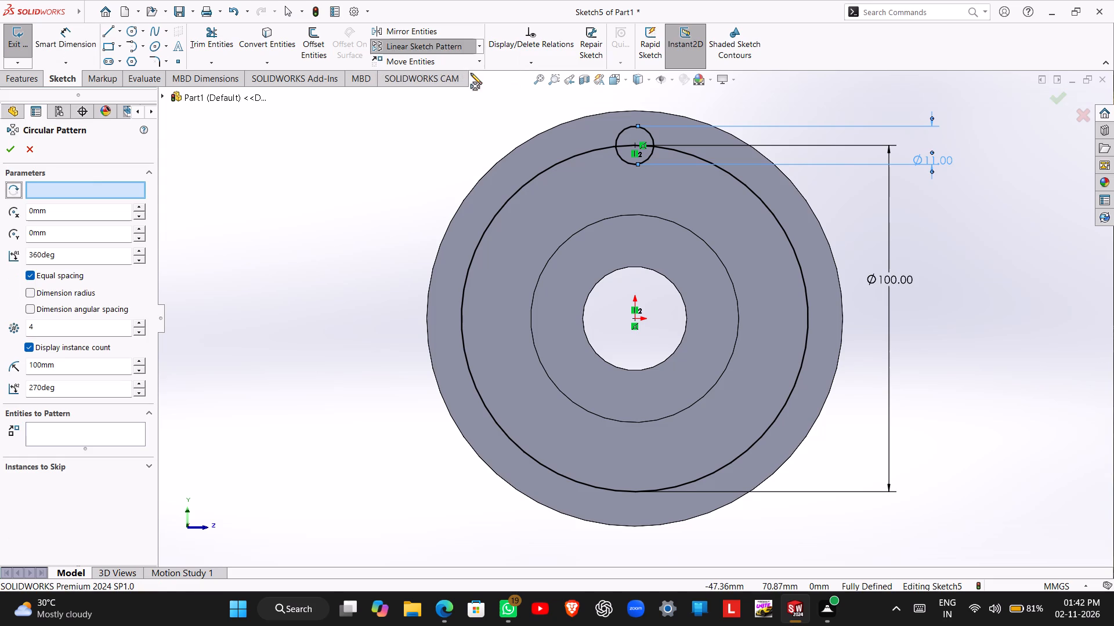
pyautogui.click(616, 157)
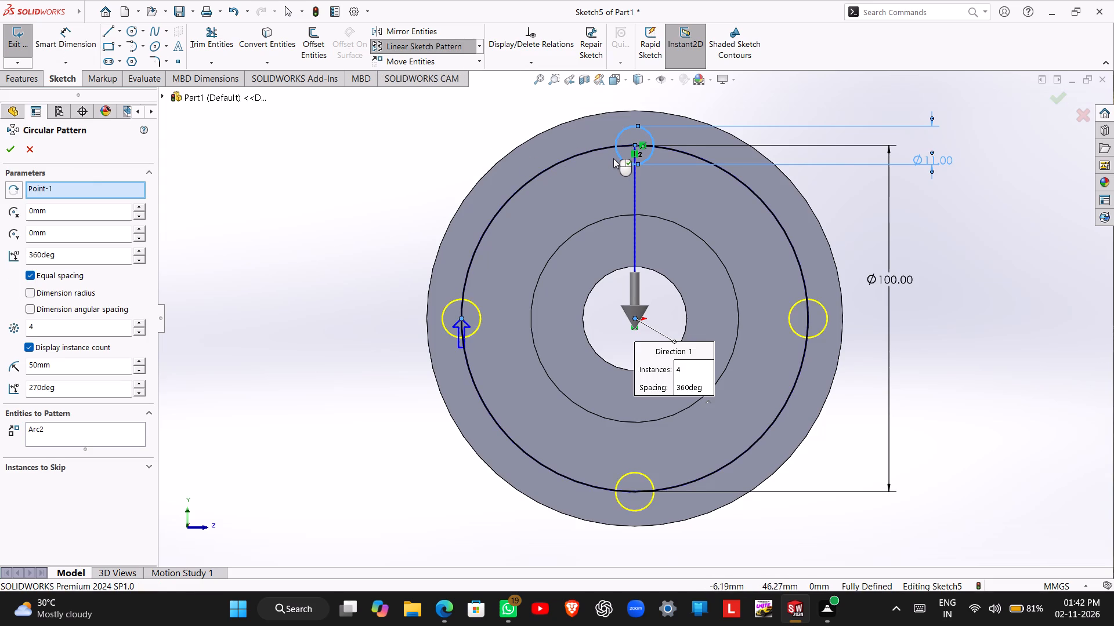
pyautogui.press('Return')
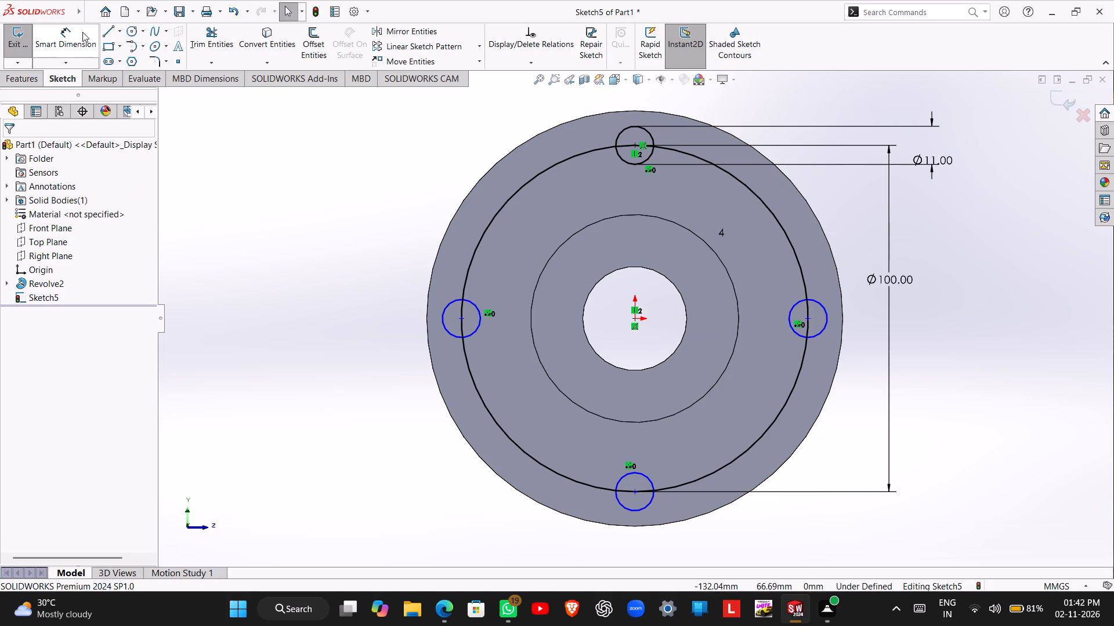
pyautogui.click(11, 48)
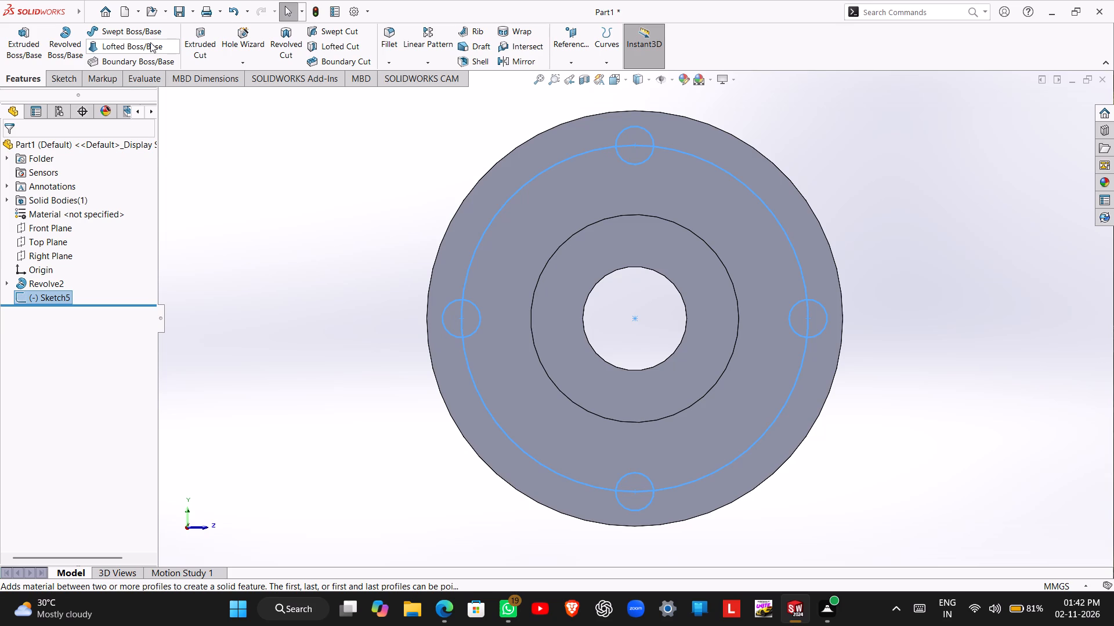
# Start another new sketch on the flange's annular face on the hub side.
pyautogui.click(75, 77)
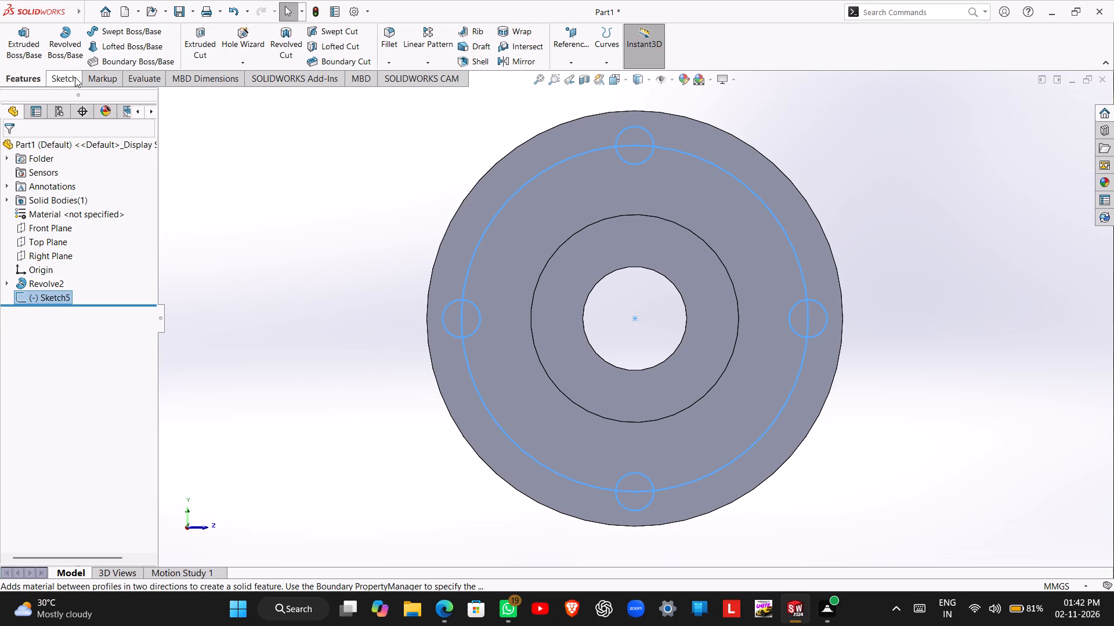
pyautogui.moveTo(317, 299); pyautogui.dragTo(327, 205, button='right')
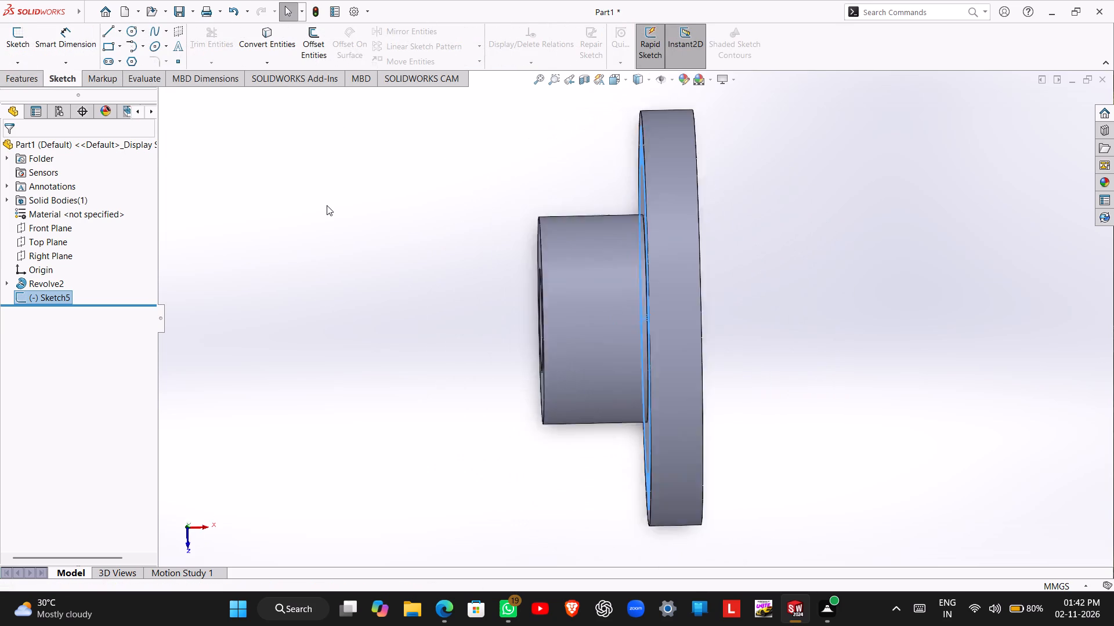
pyautogui.moveTo(333, 253); pyautogui.dragTo(439, 219, button='middle')
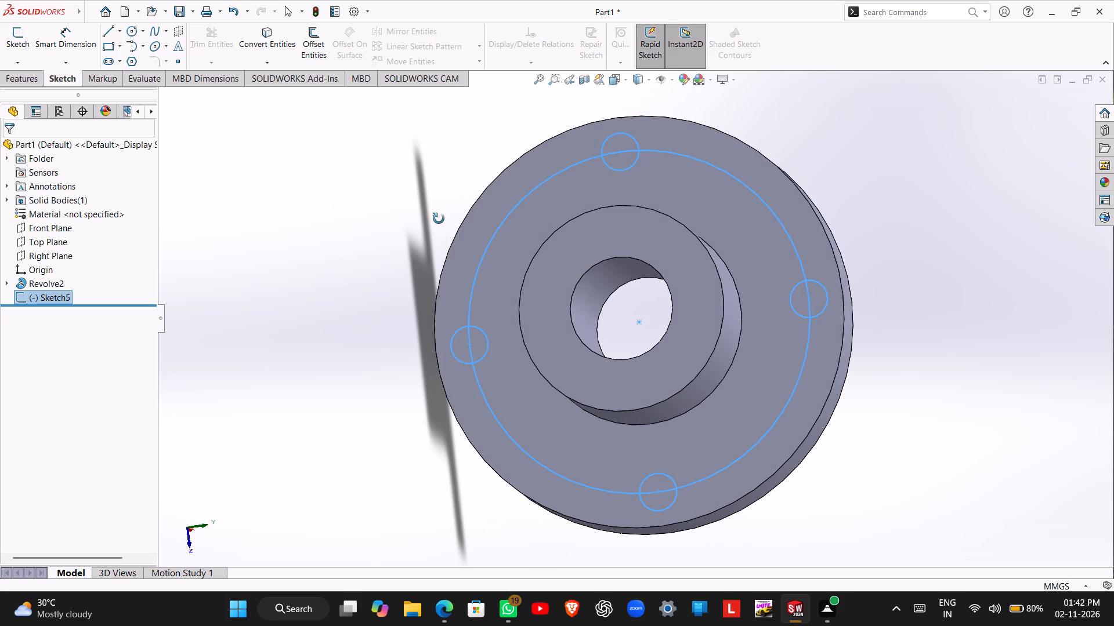
pyautogui.moveTo(439, 219); pyautogui.dragTo(442, 228, button='middle')
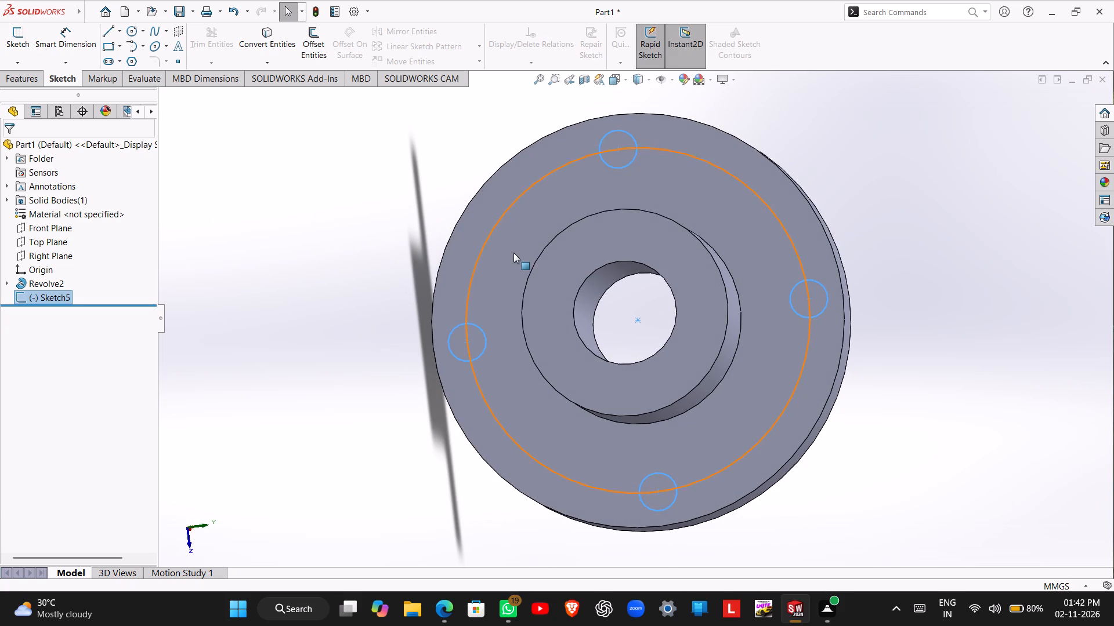
pyautogui.click(513, 253)
pyautogui.click(569, 223)
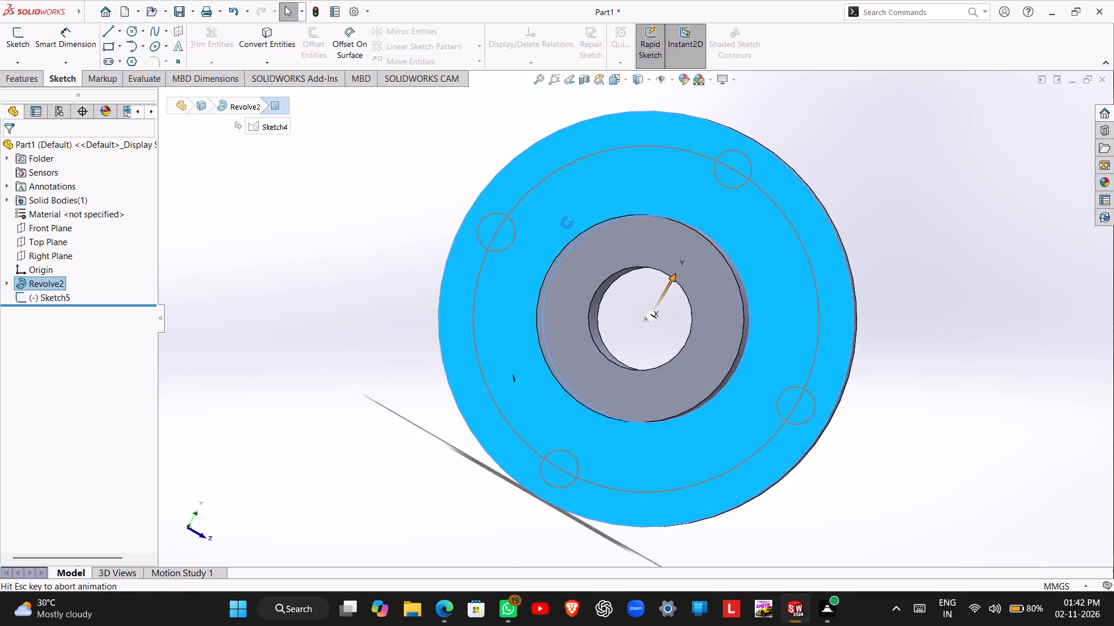
pyautogui.press('Escape')
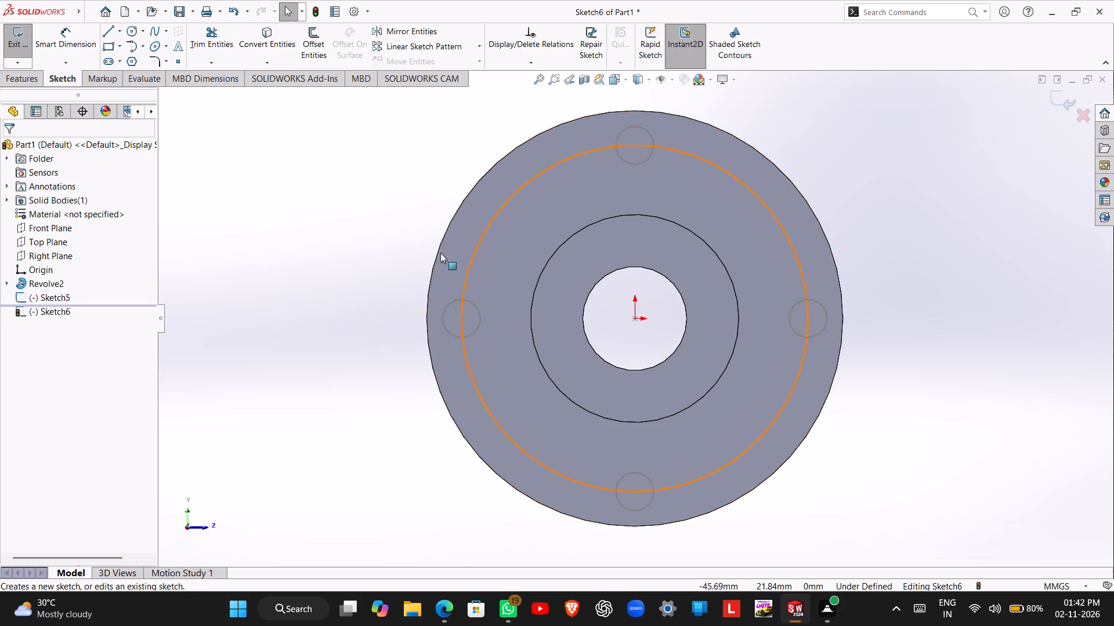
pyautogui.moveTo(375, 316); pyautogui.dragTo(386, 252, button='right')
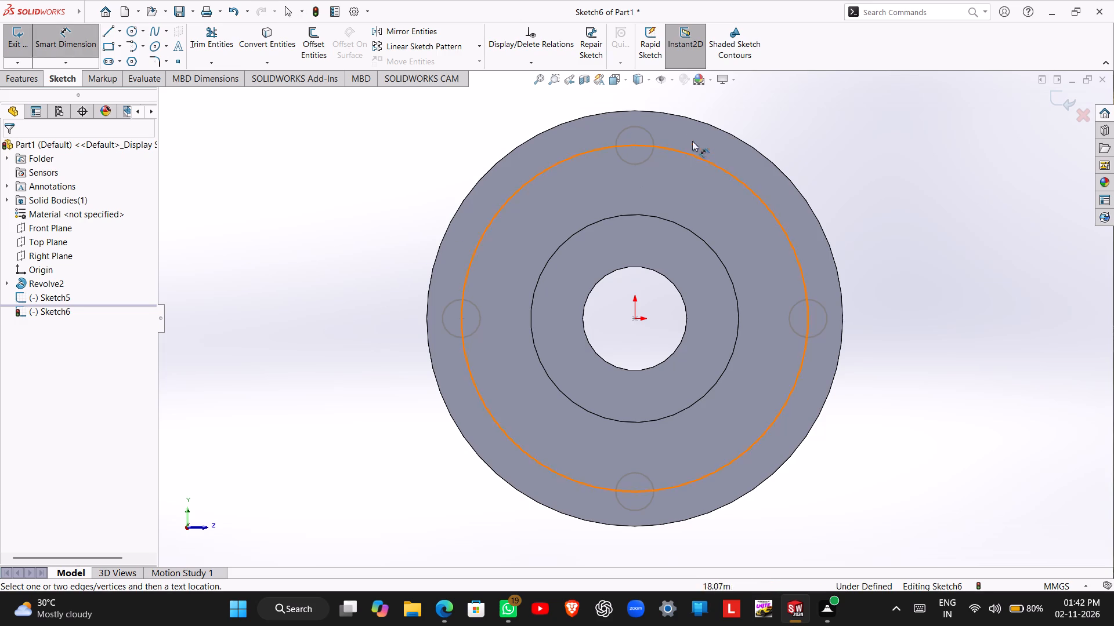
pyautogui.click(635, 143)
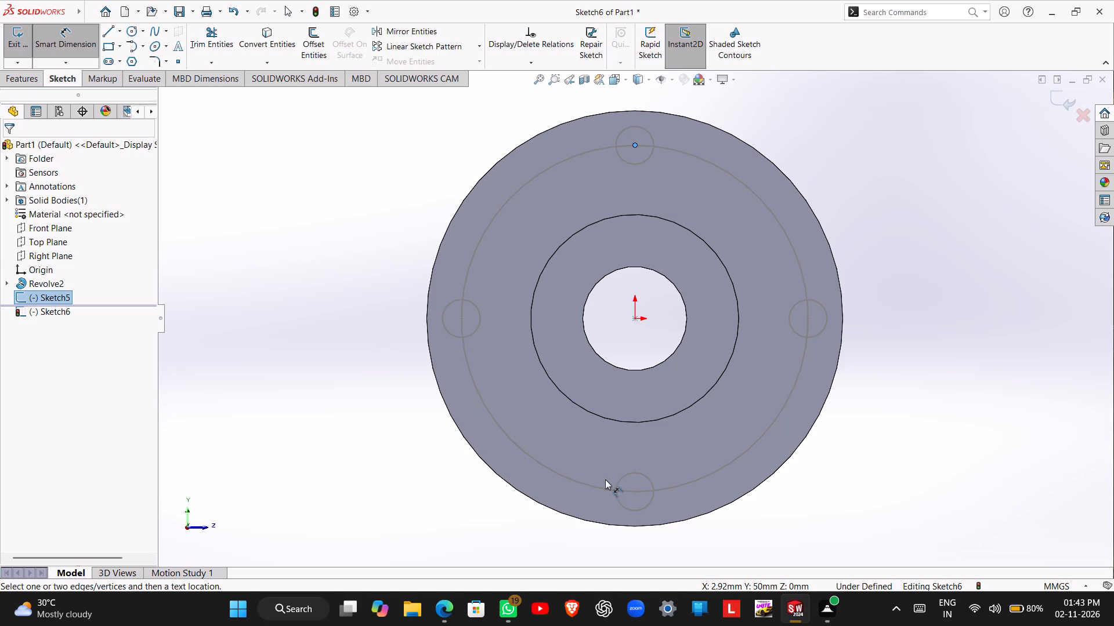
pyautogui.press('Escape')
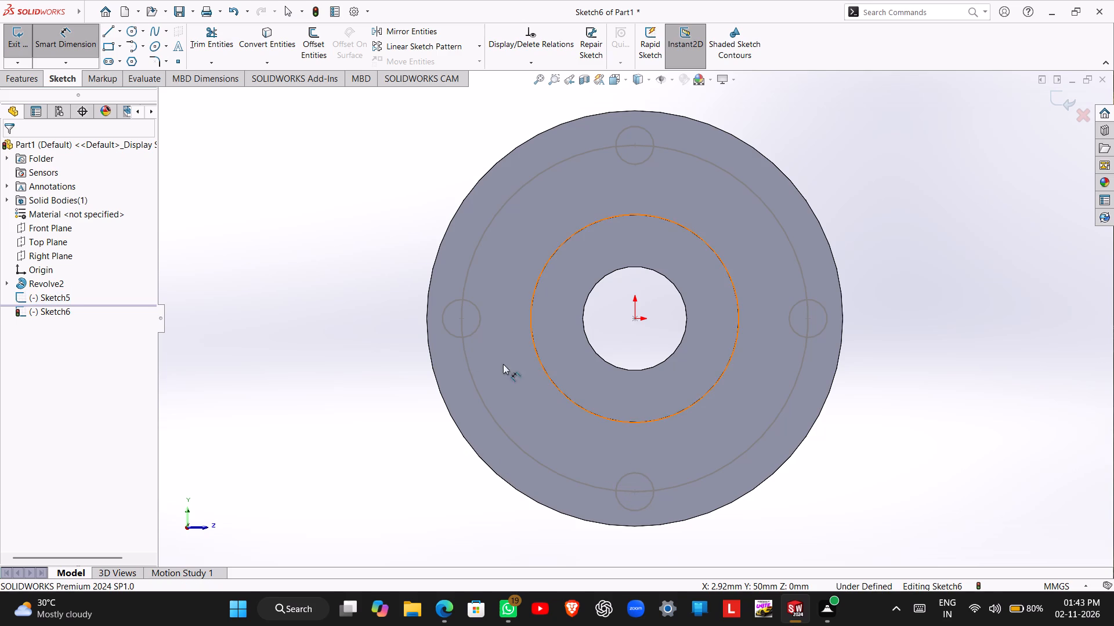
# Undo the extra empty sketch and go back to editing the bolt-hole sketch, keeping its four-circle pattern.
pyautogui.press('Escape')
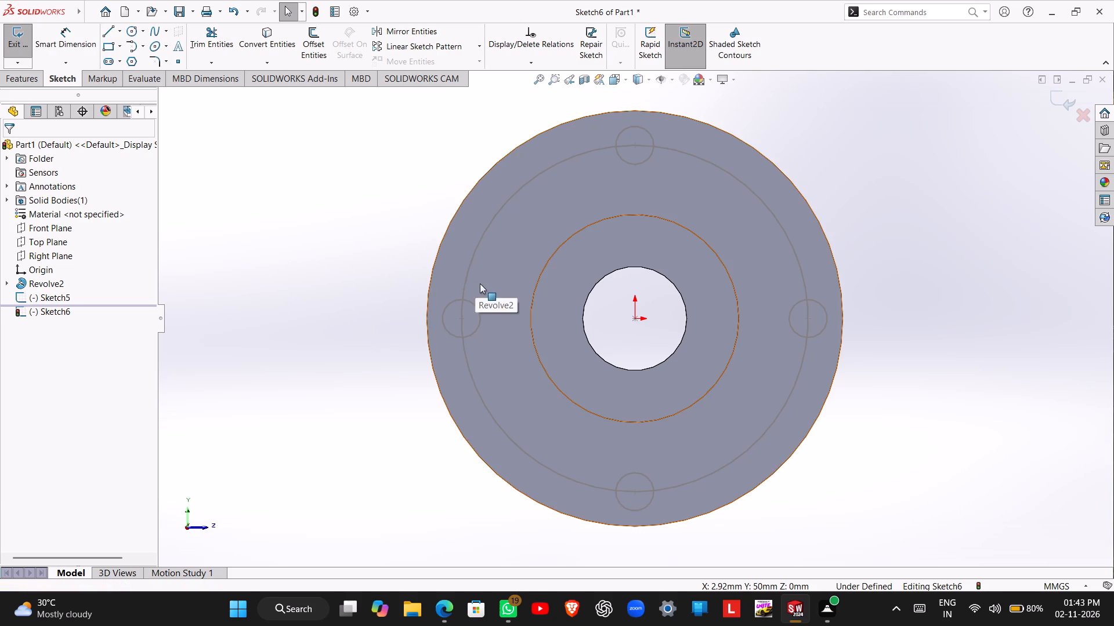
pyautogui.click(63, 312)
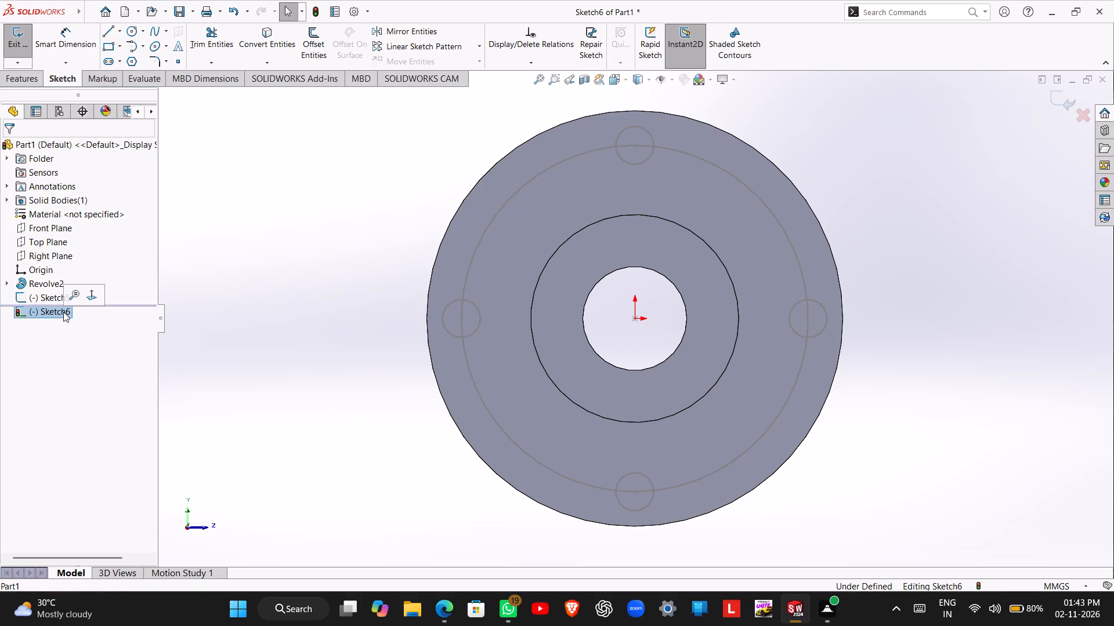
pyautogui.press('Escape')
pyautogui.rightClick(59, 307)
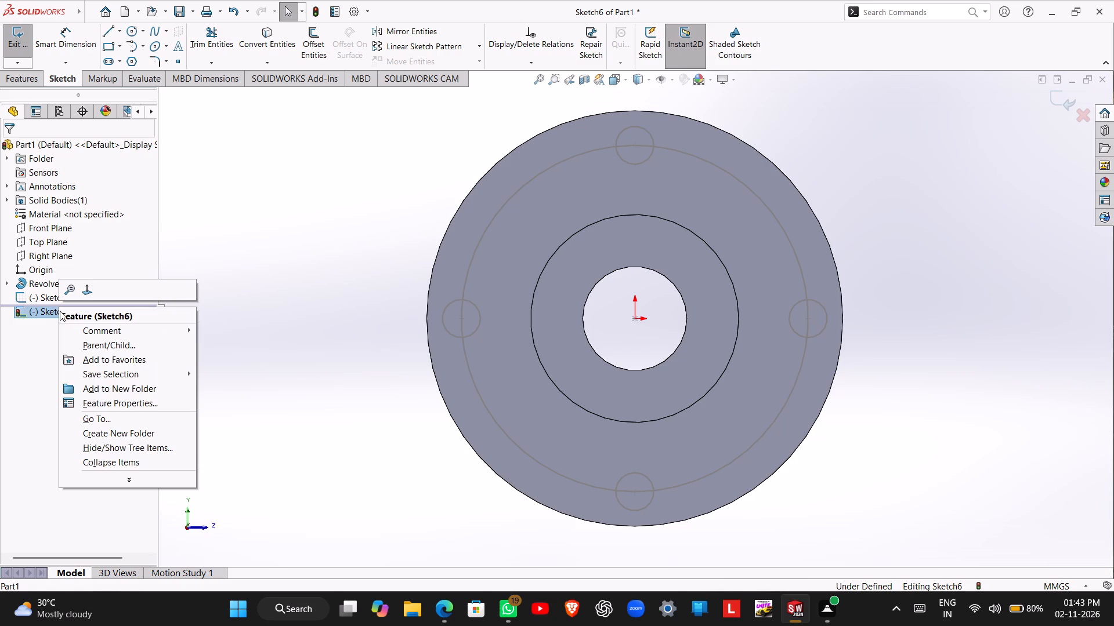
pyautogui.press('Escape')
pyautogui.press('Escape')
pyautogui.hotkey('ctrl', 'z')
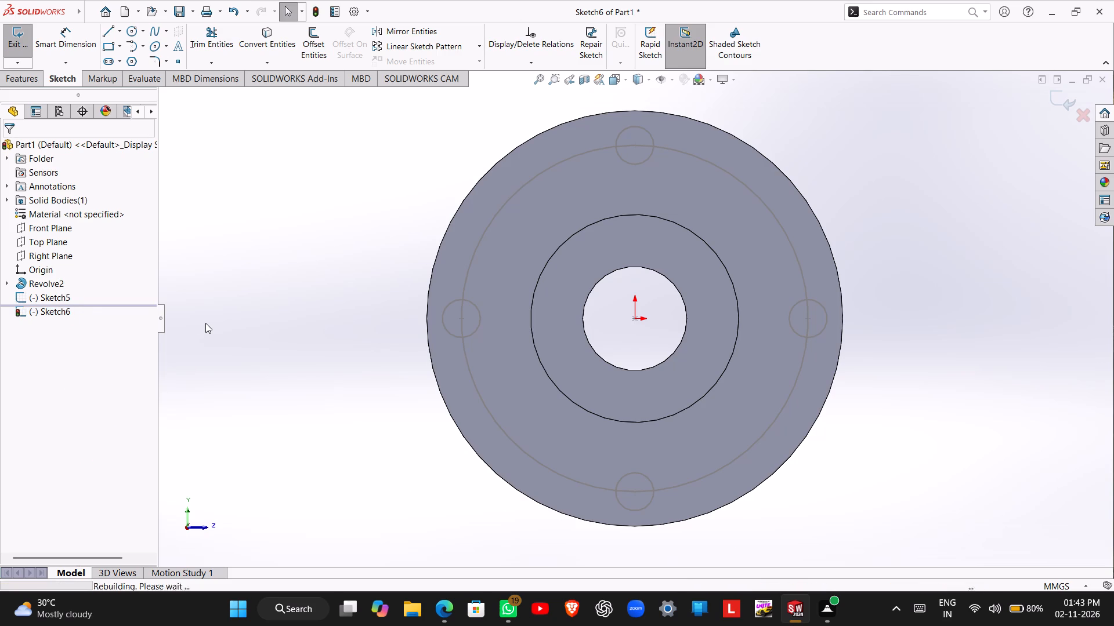
pyautogui.hotkey('ctrl', 'z')
pyautogui.hotkey('ctrl', 'z')
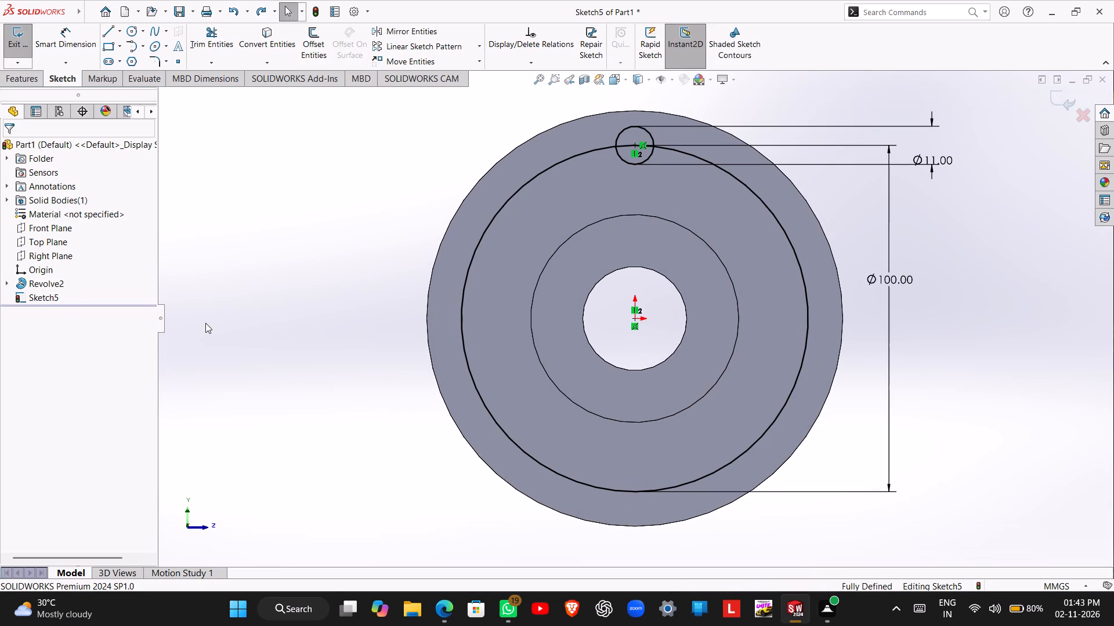
pyautogui.hotkey('ctrl', 'y')
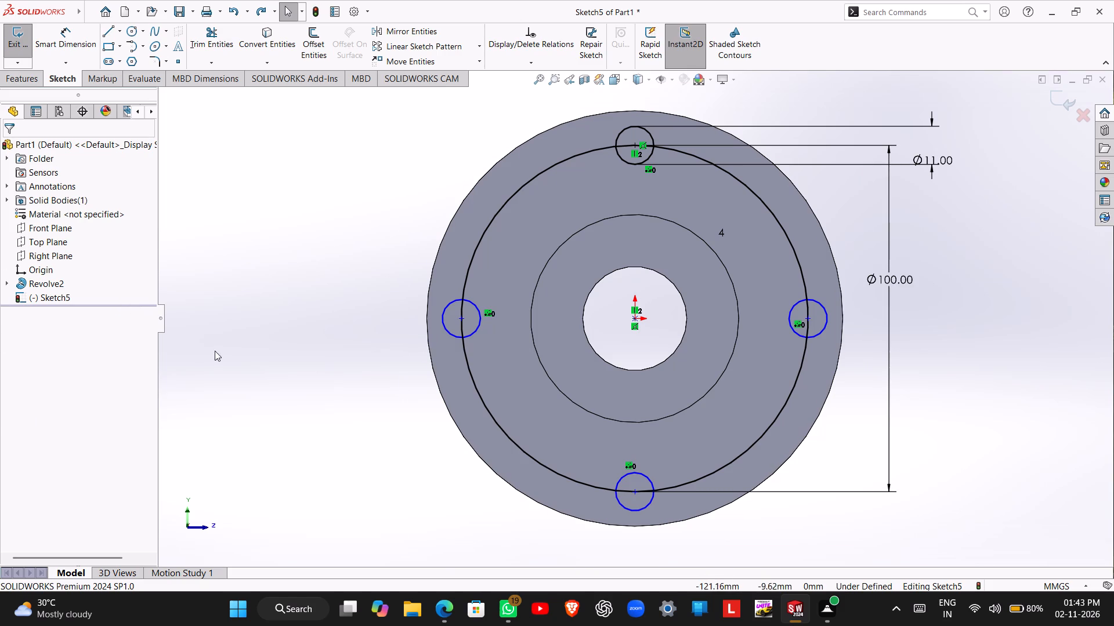
pyautogui.press('Escape')
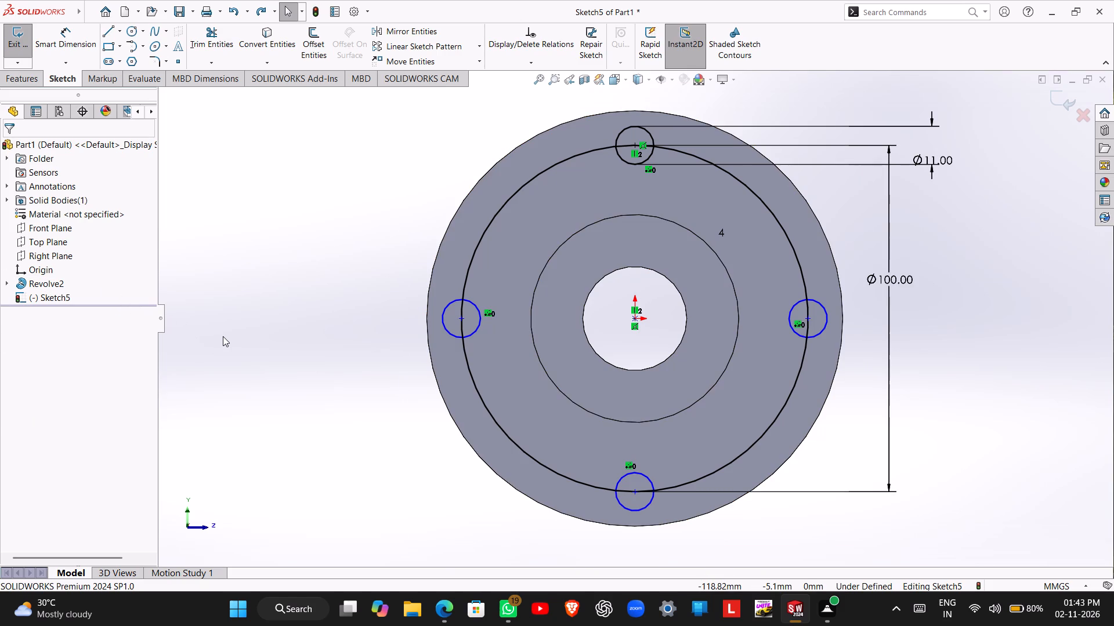
# Dimension the vertical distances from the left bolt circle's centre to the top and bottom circles' centres as 50 mm each, and exit the sketch.
pyautogui.moveTo(223, 336); pyautogui.dragTo(233, 274, button='right')
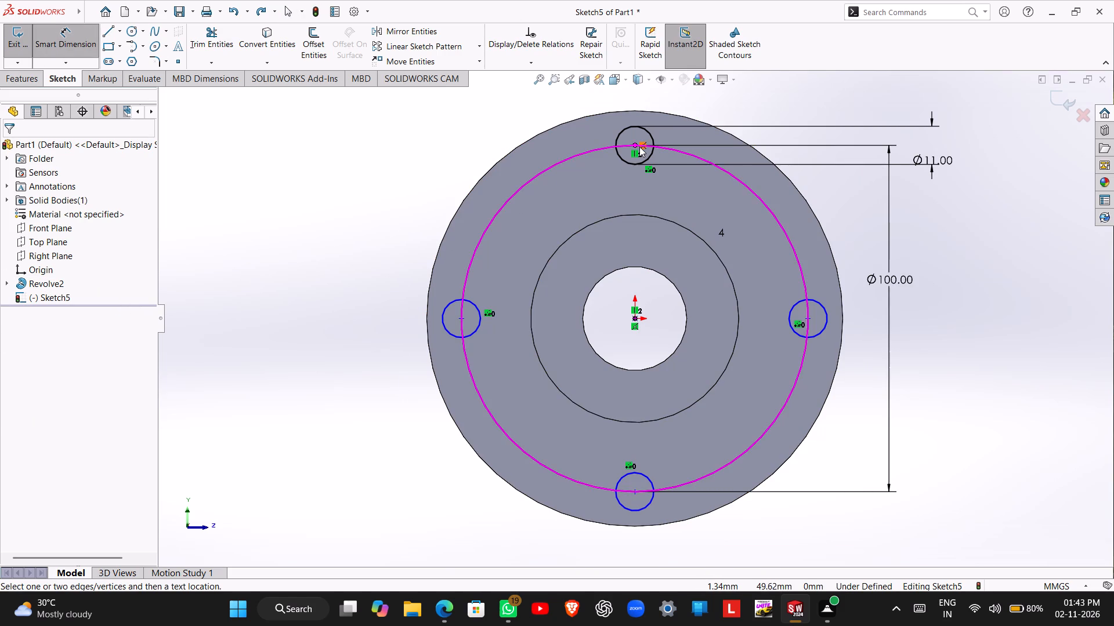
pyautogui.click(634, 144)
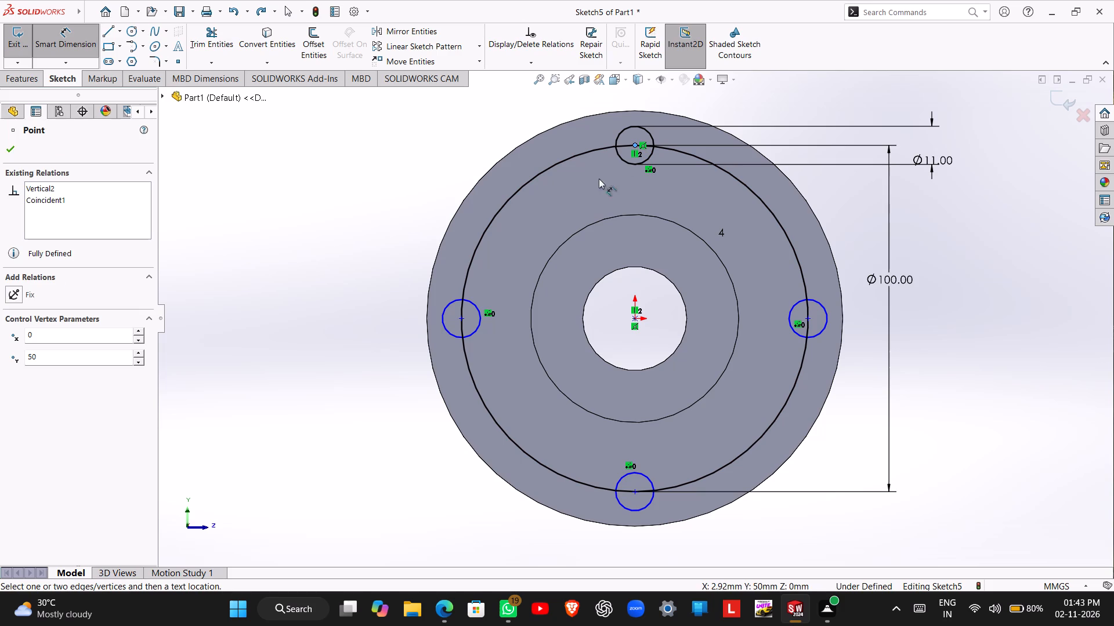
pyautogui.click(461, 318)
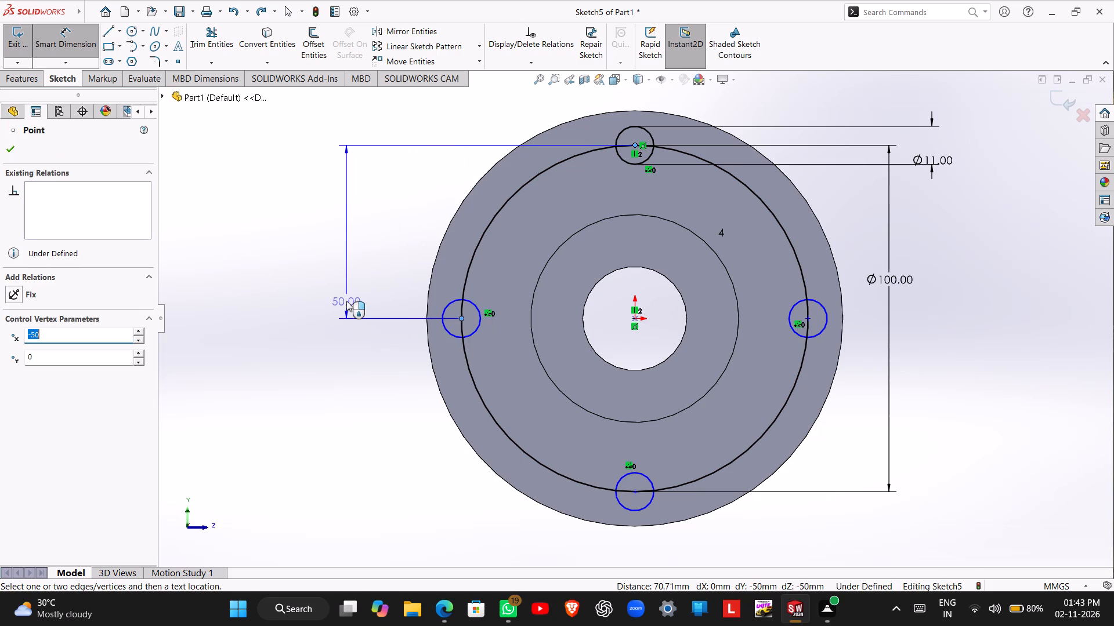
pyautogui.click(346, 301)
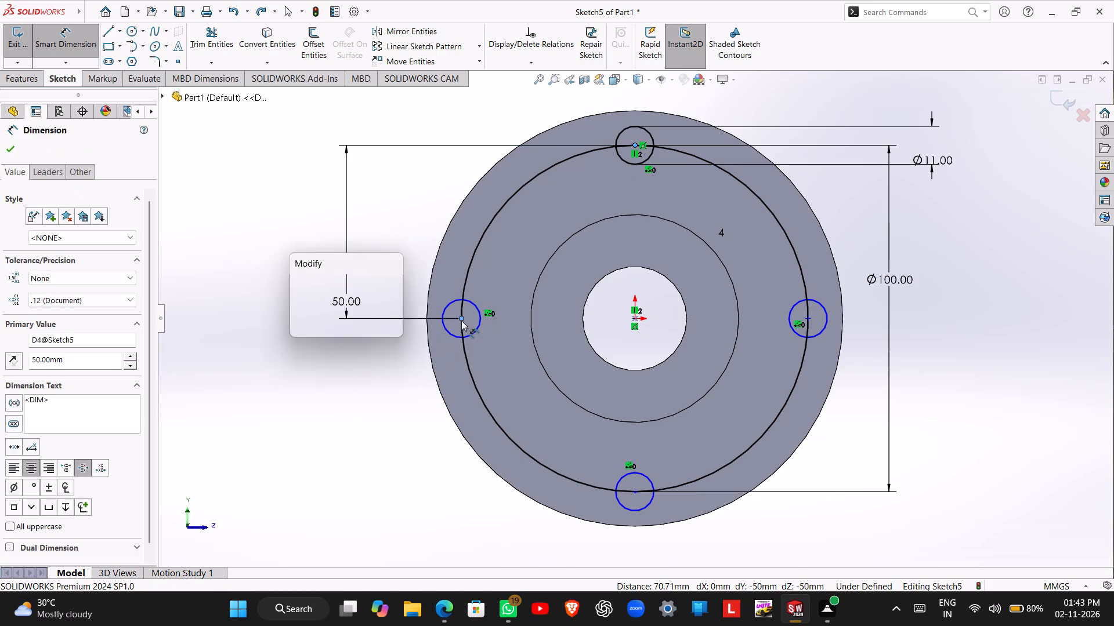
pyautogui.press('Escape')
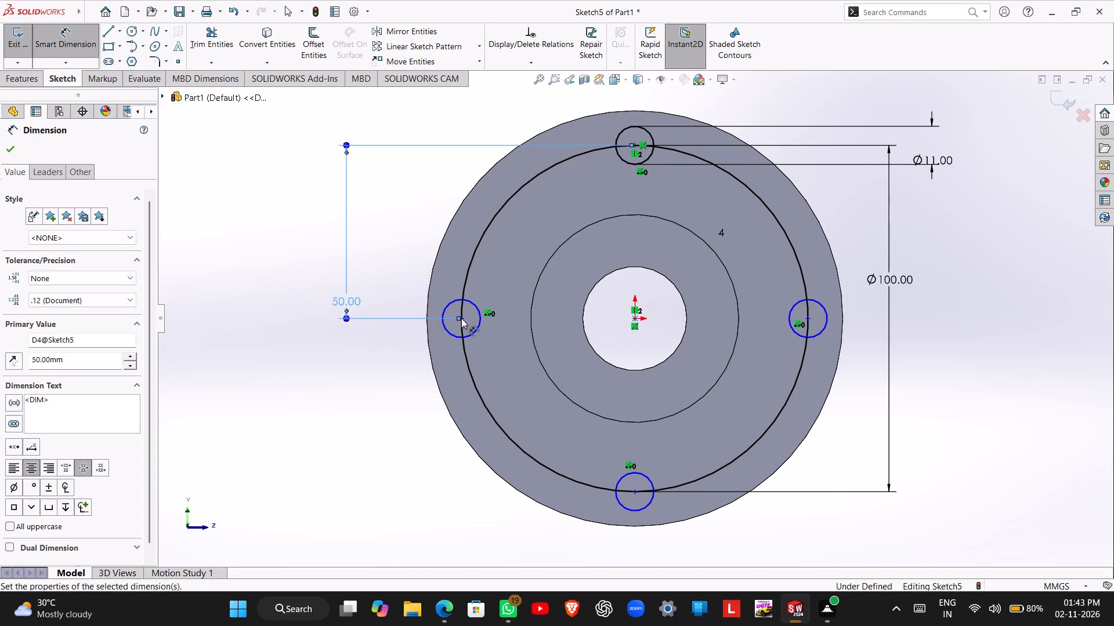
pyautogui.click(461, 318)
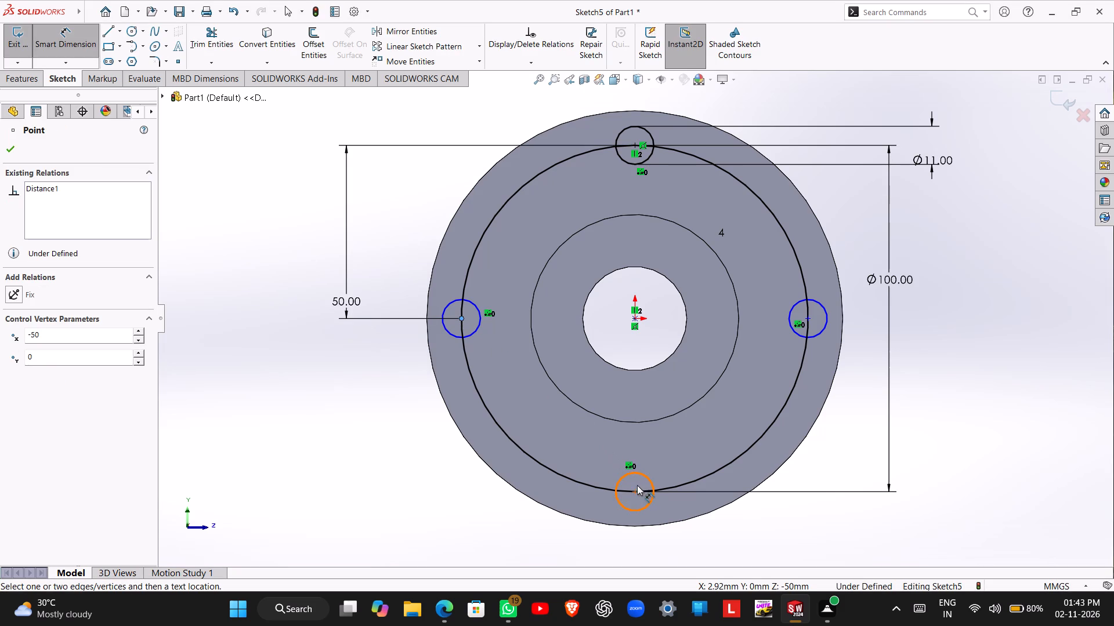
pyautogui.click(636, 490)
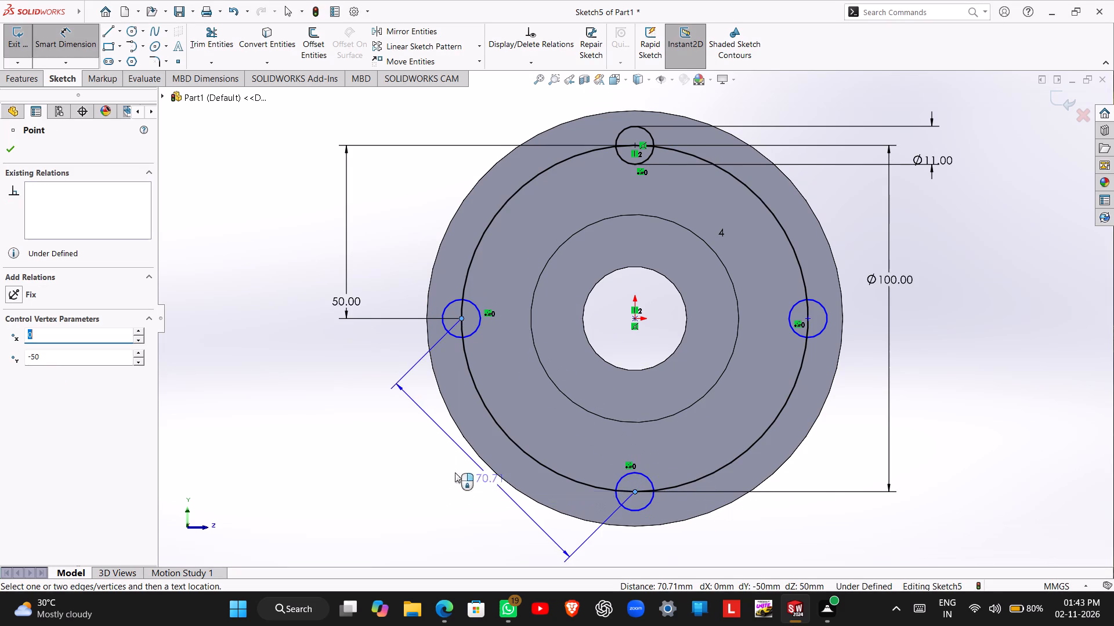
pyautogui.click(415, 453)
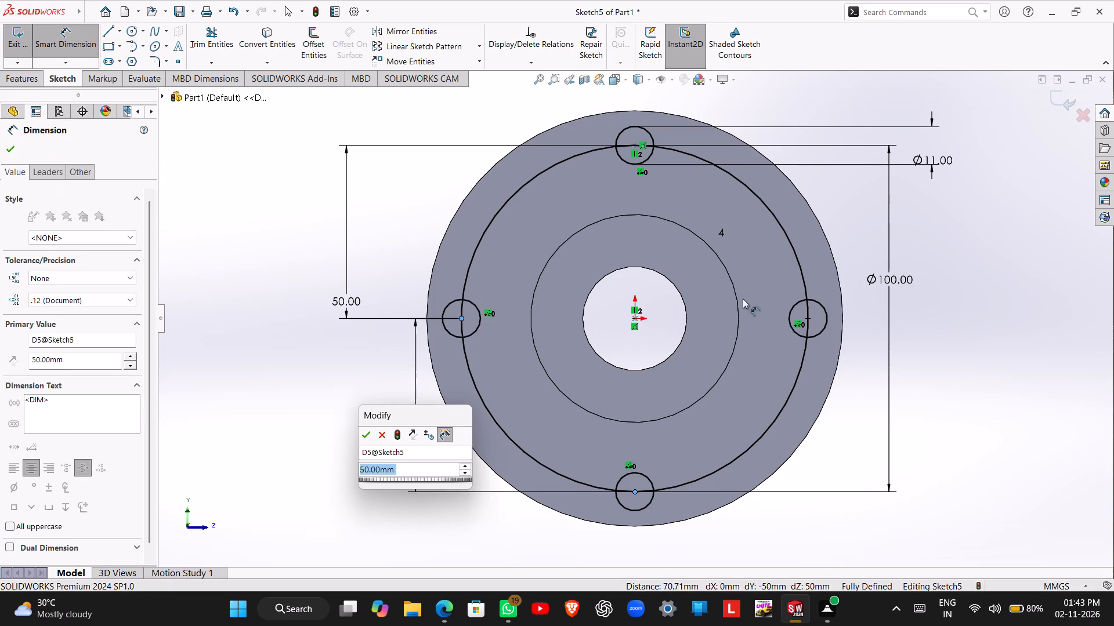
pyautogui.press('Escape')
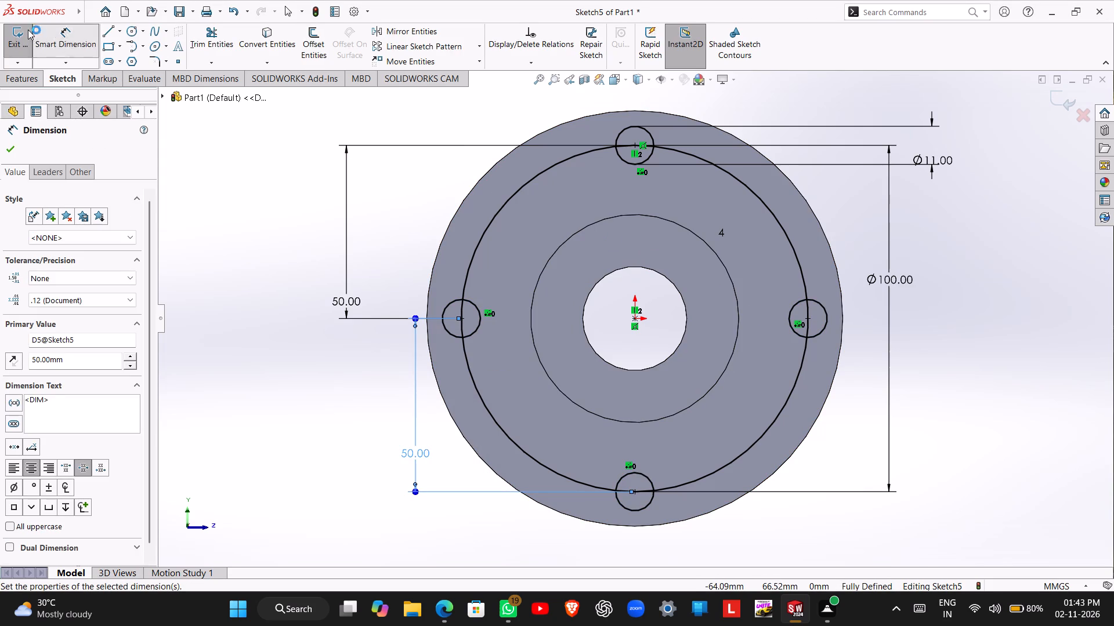
pyautogui.click(21, 32)
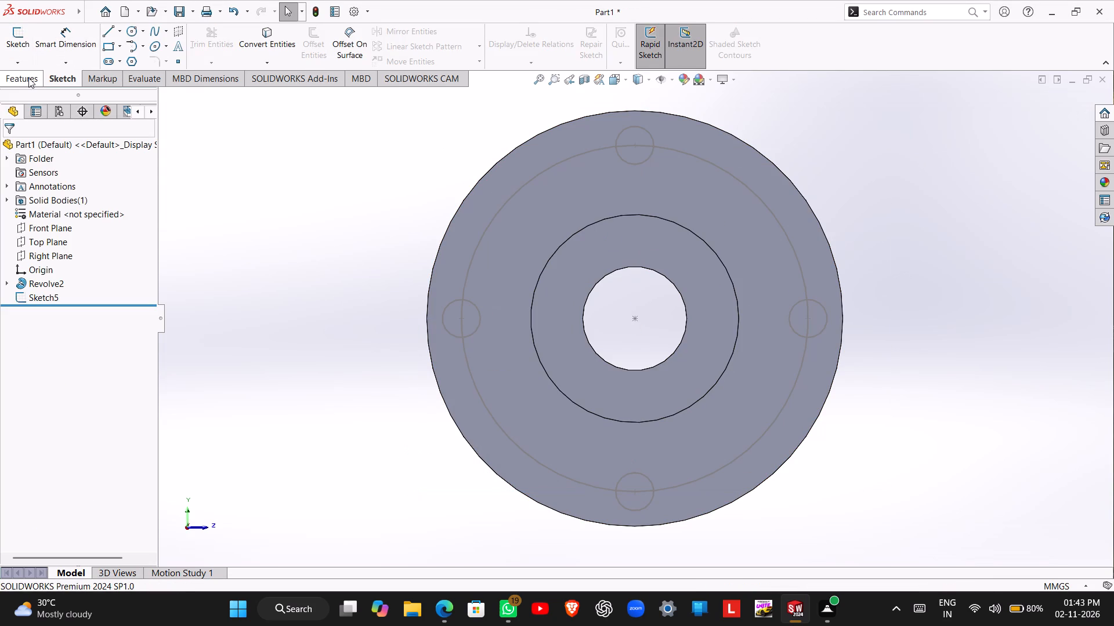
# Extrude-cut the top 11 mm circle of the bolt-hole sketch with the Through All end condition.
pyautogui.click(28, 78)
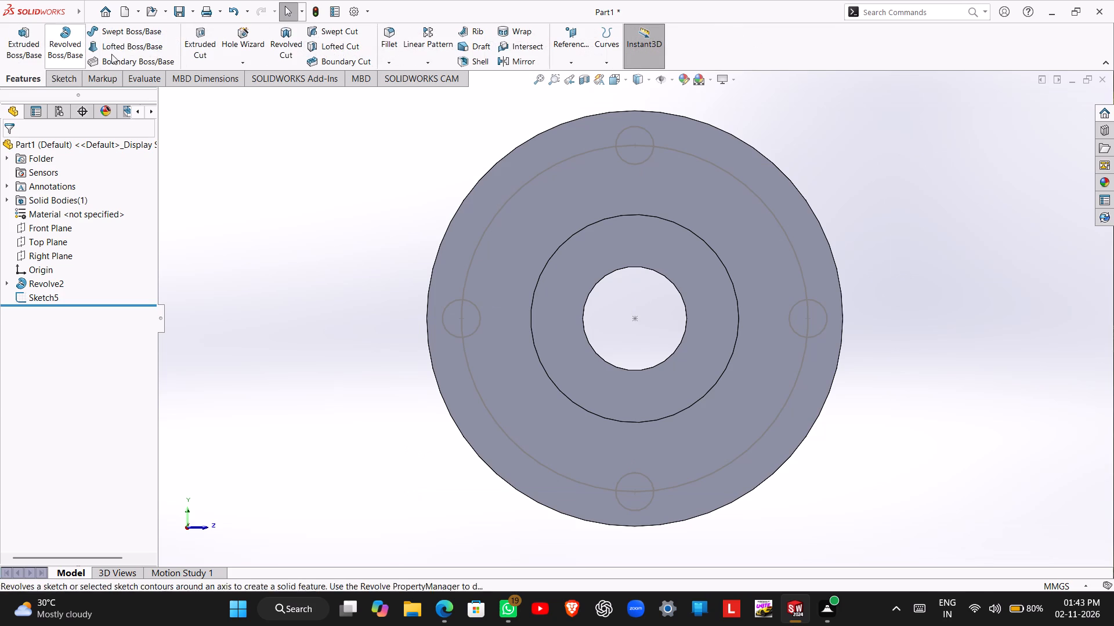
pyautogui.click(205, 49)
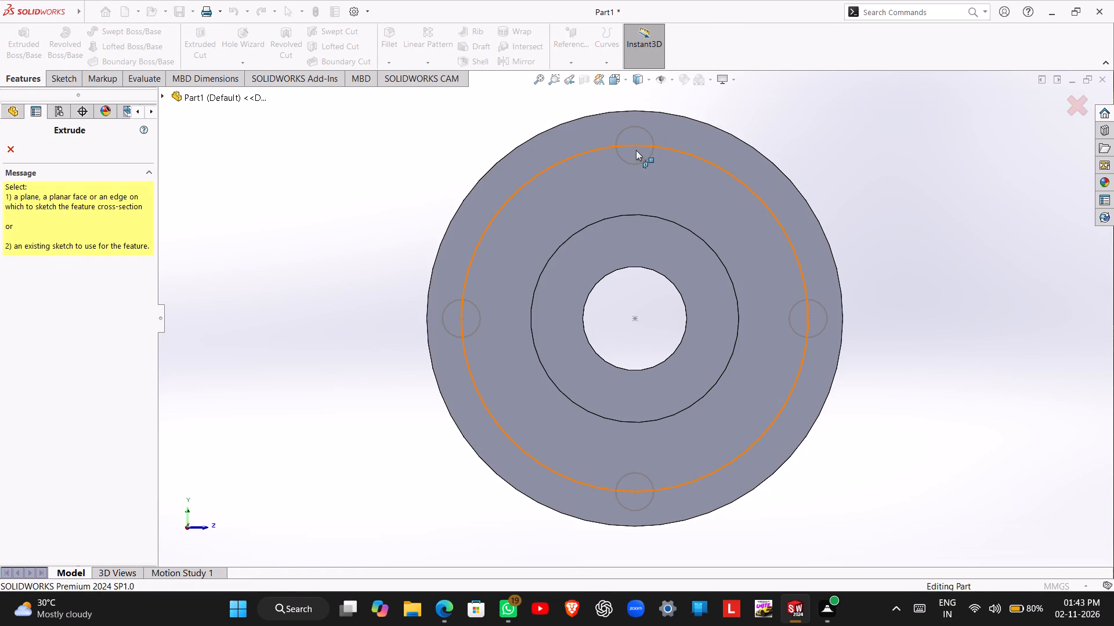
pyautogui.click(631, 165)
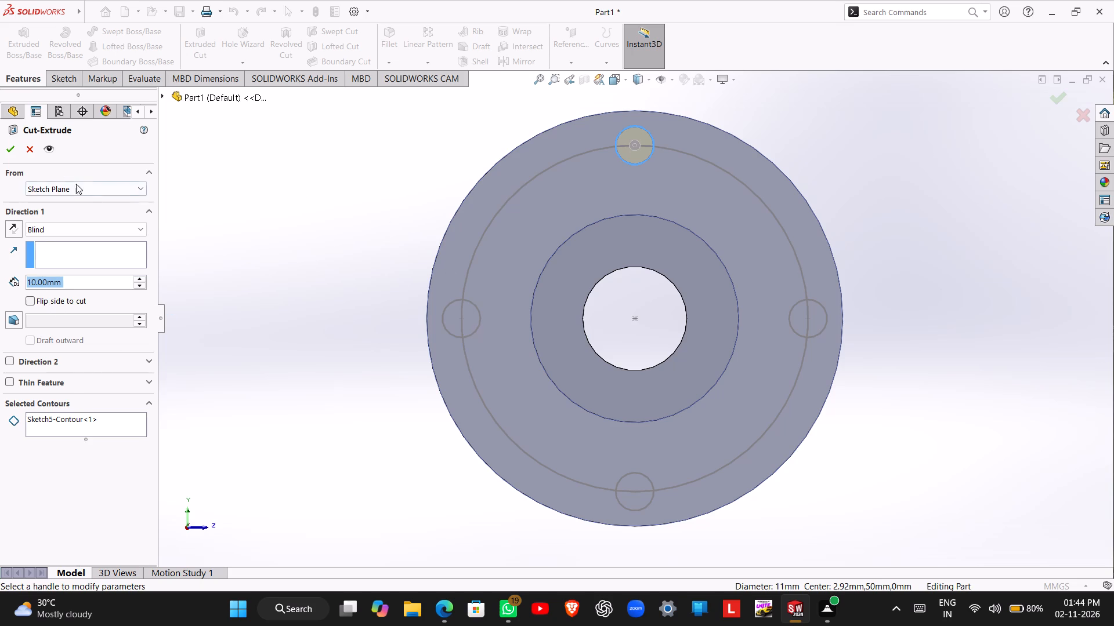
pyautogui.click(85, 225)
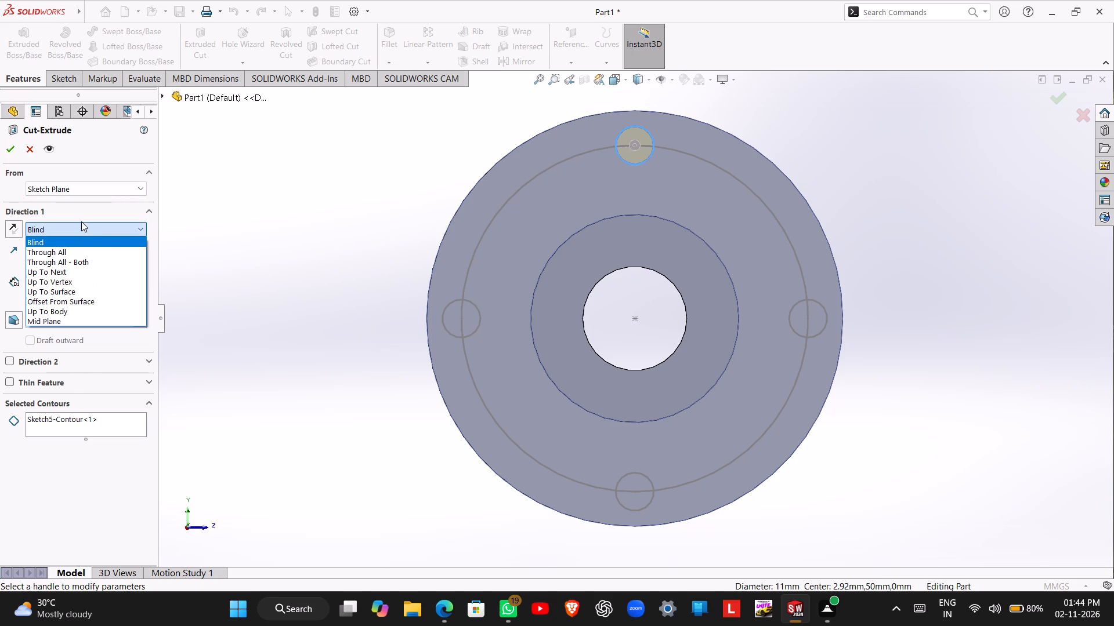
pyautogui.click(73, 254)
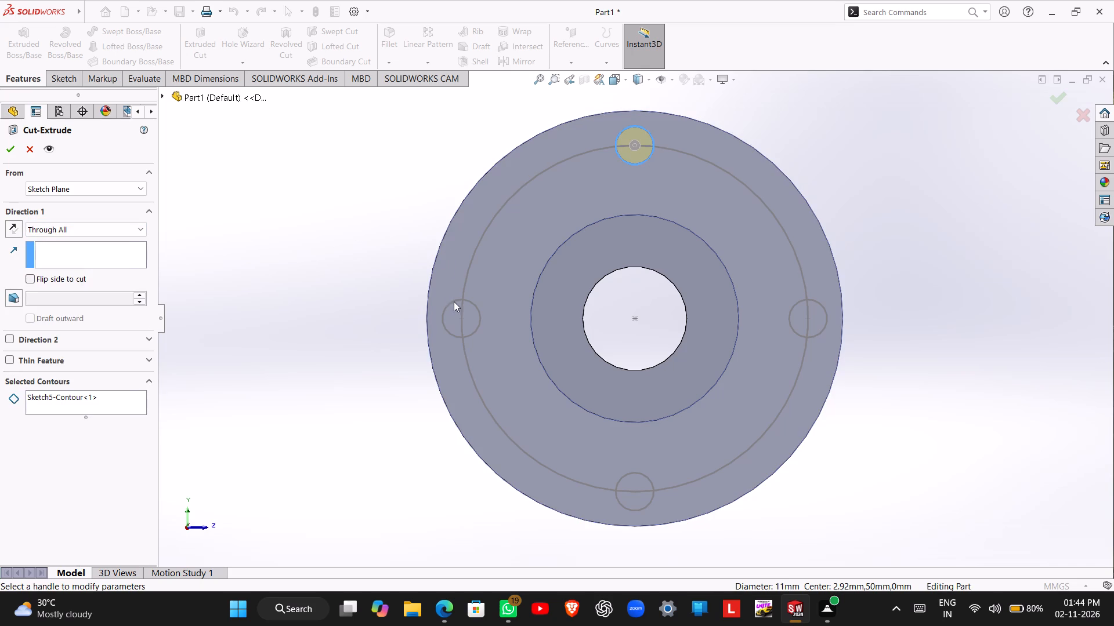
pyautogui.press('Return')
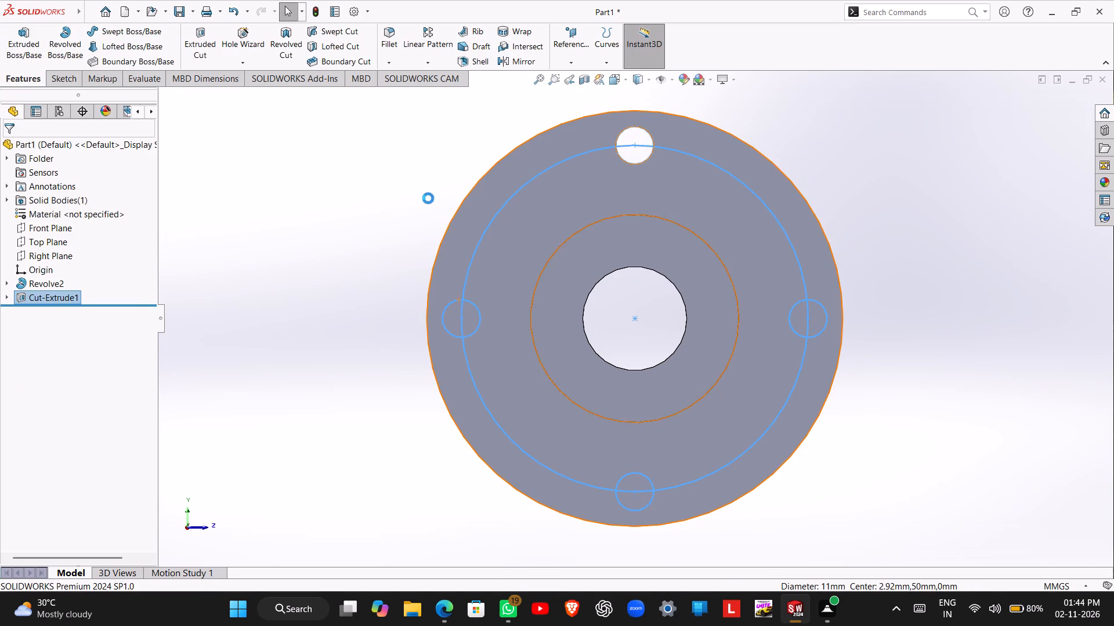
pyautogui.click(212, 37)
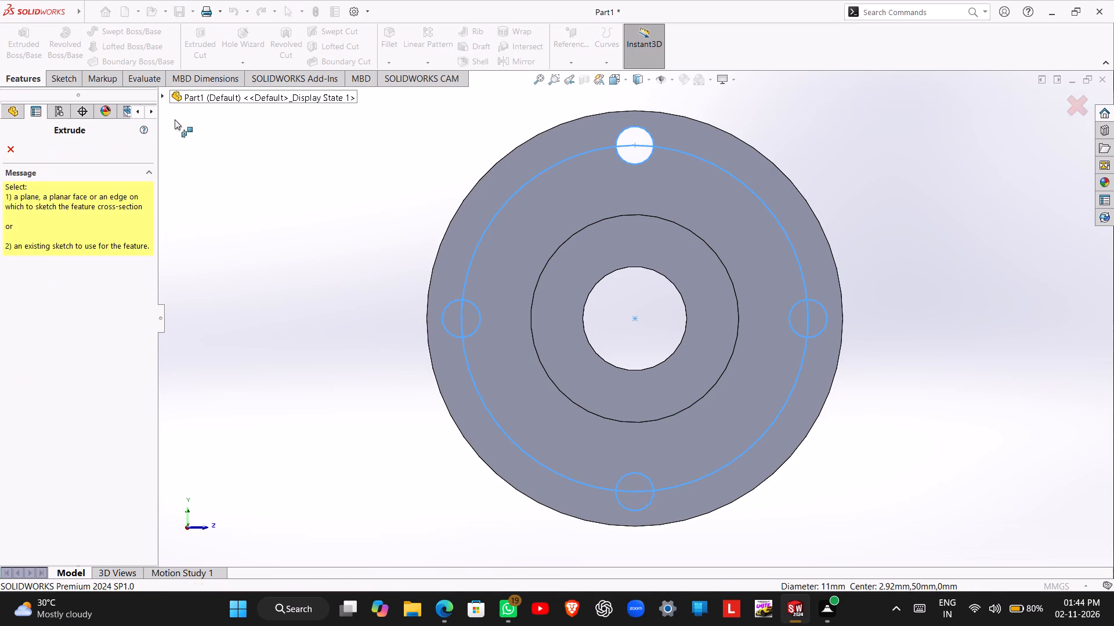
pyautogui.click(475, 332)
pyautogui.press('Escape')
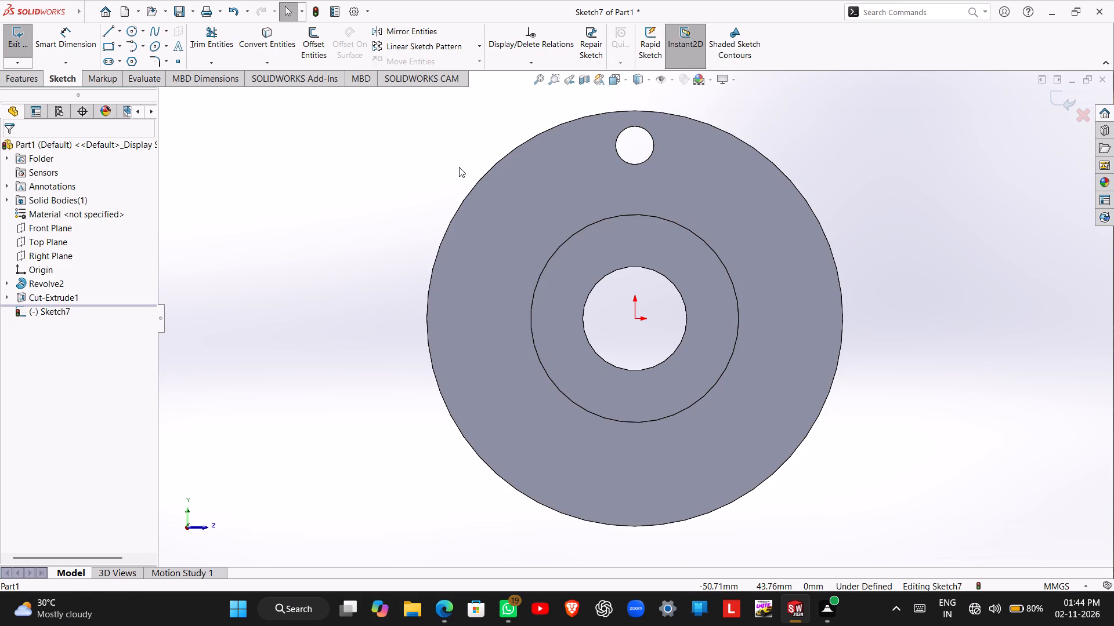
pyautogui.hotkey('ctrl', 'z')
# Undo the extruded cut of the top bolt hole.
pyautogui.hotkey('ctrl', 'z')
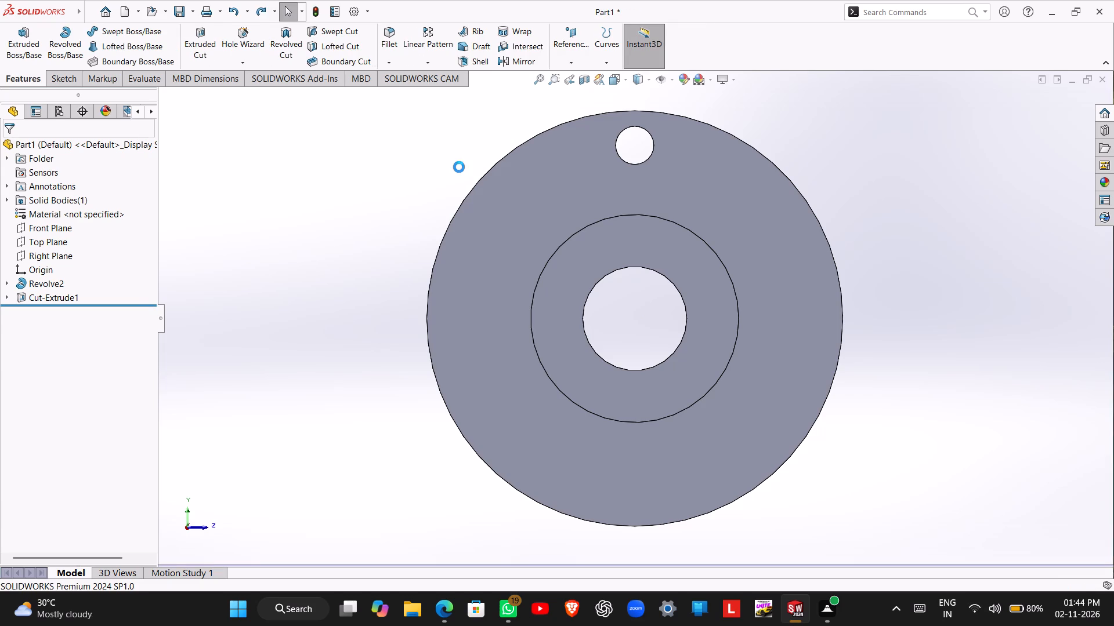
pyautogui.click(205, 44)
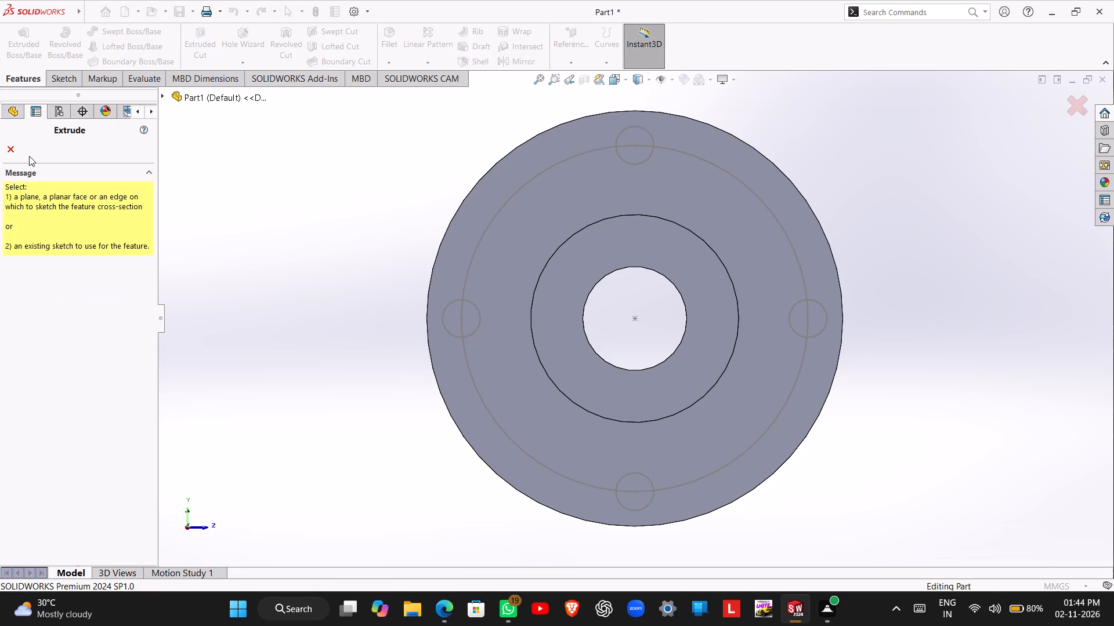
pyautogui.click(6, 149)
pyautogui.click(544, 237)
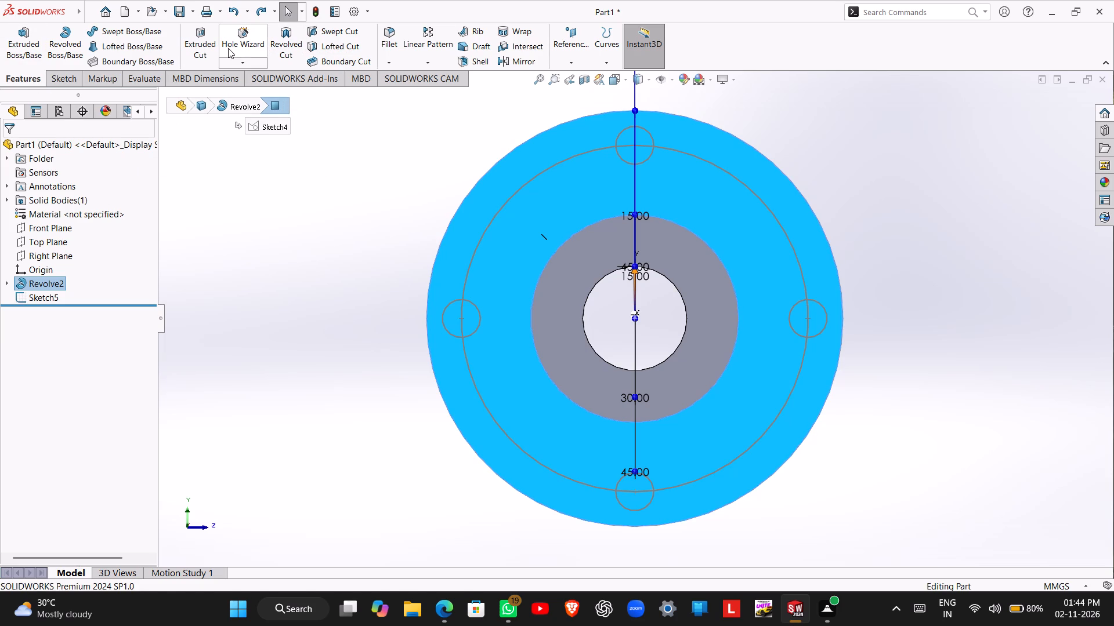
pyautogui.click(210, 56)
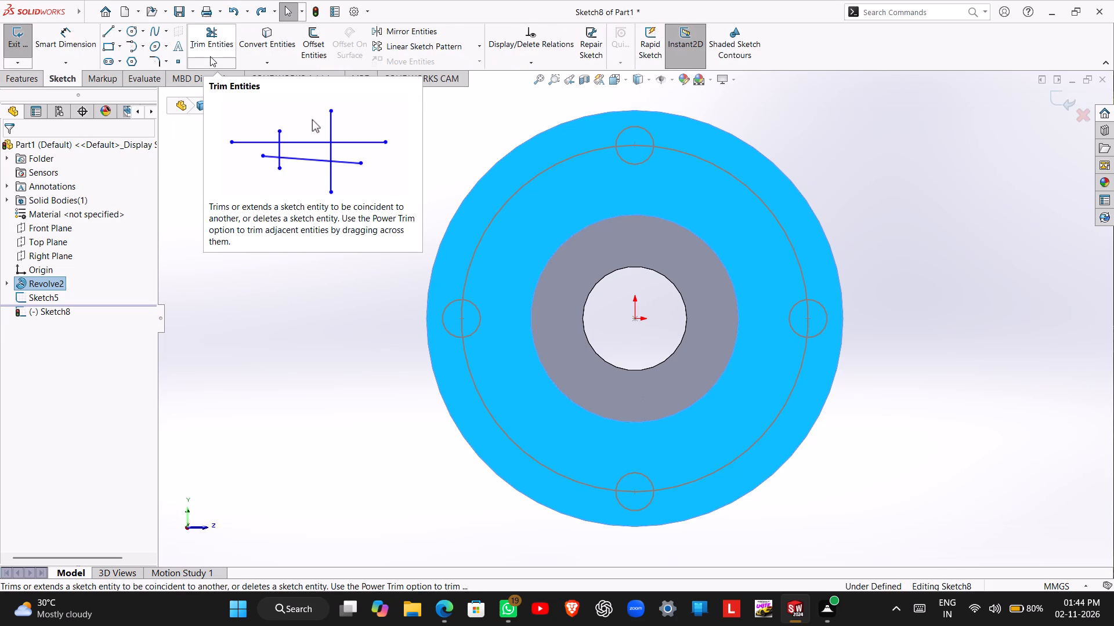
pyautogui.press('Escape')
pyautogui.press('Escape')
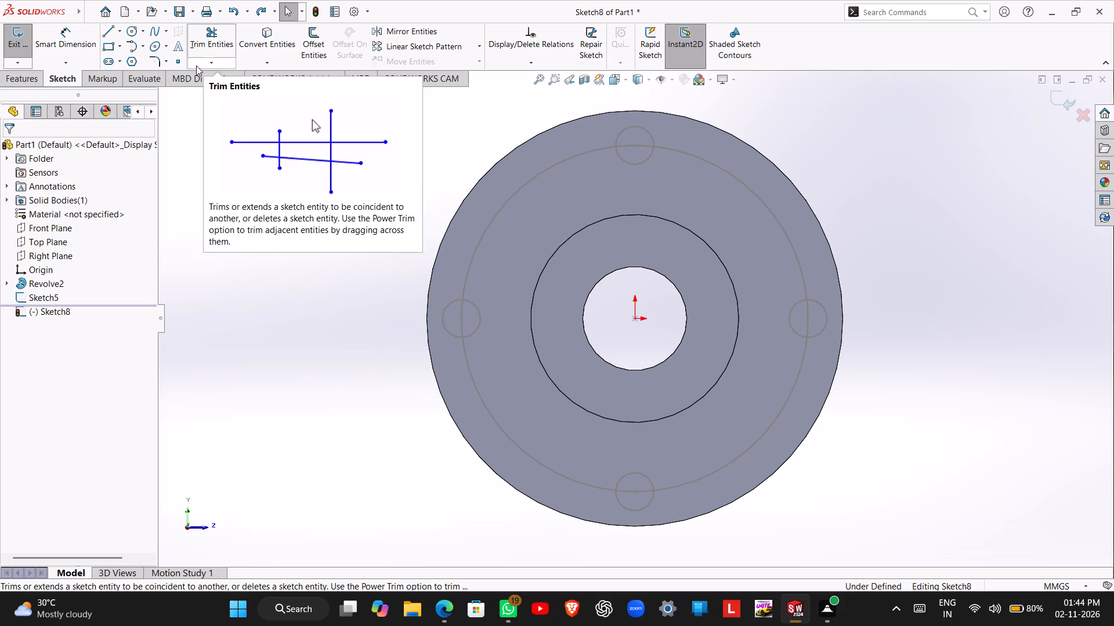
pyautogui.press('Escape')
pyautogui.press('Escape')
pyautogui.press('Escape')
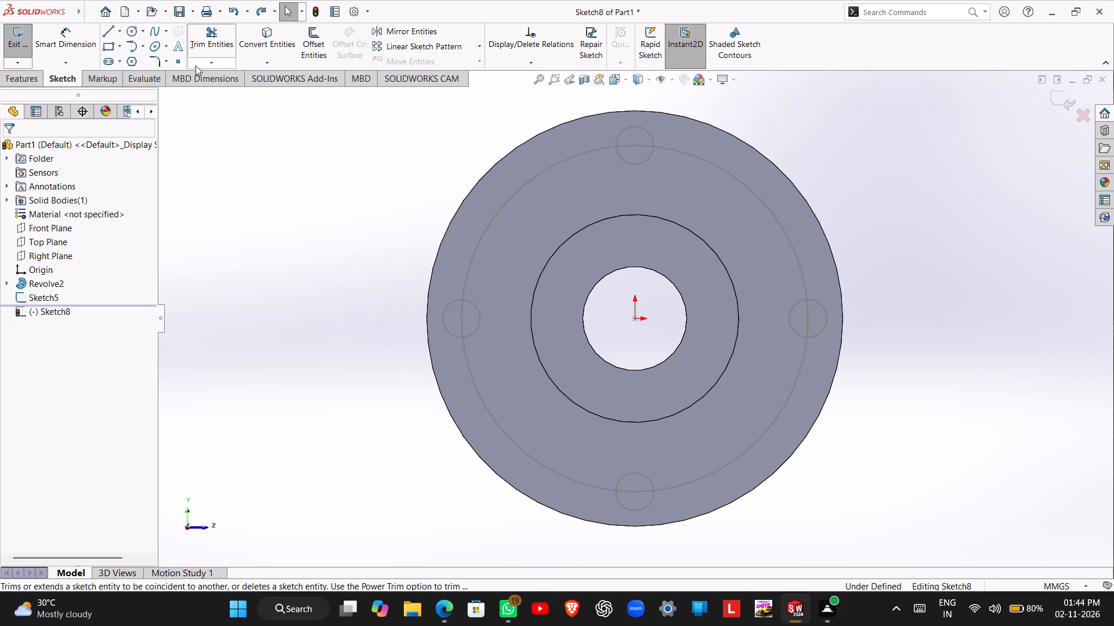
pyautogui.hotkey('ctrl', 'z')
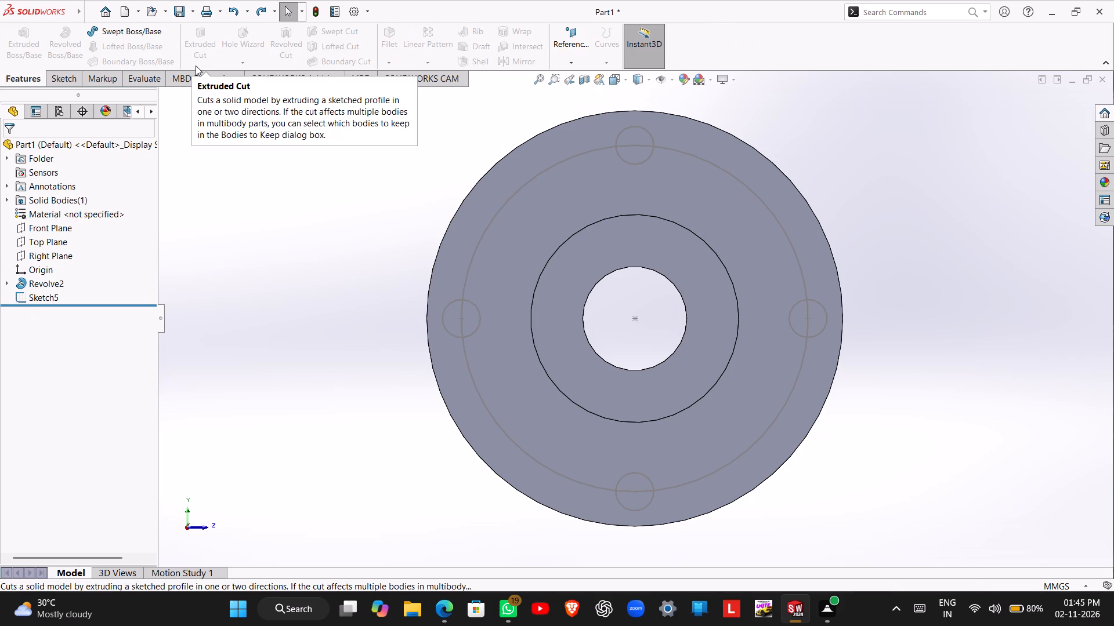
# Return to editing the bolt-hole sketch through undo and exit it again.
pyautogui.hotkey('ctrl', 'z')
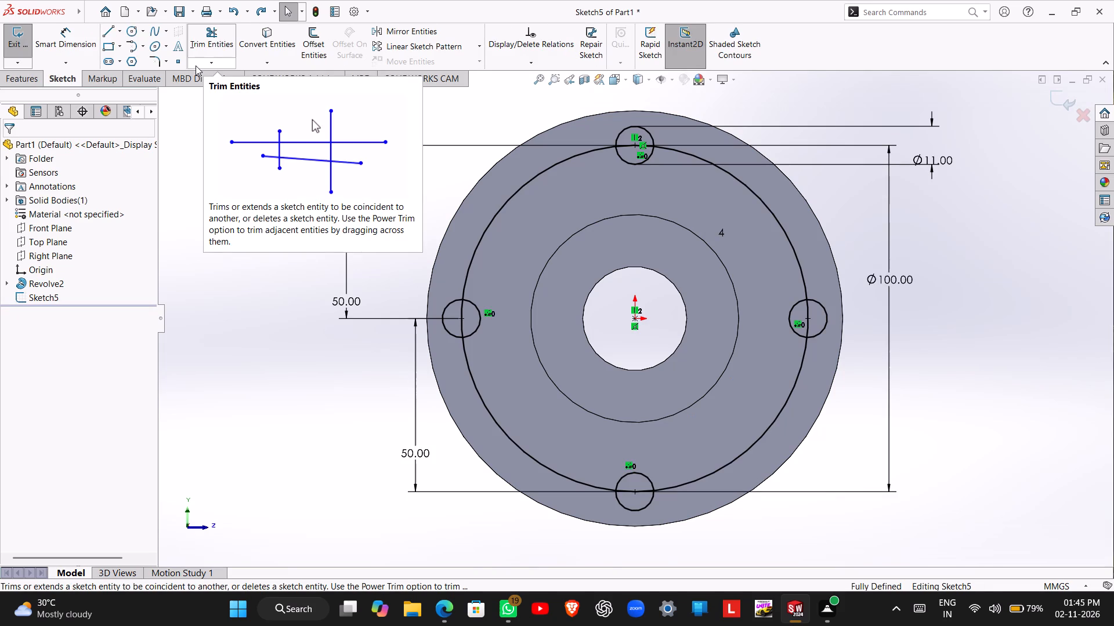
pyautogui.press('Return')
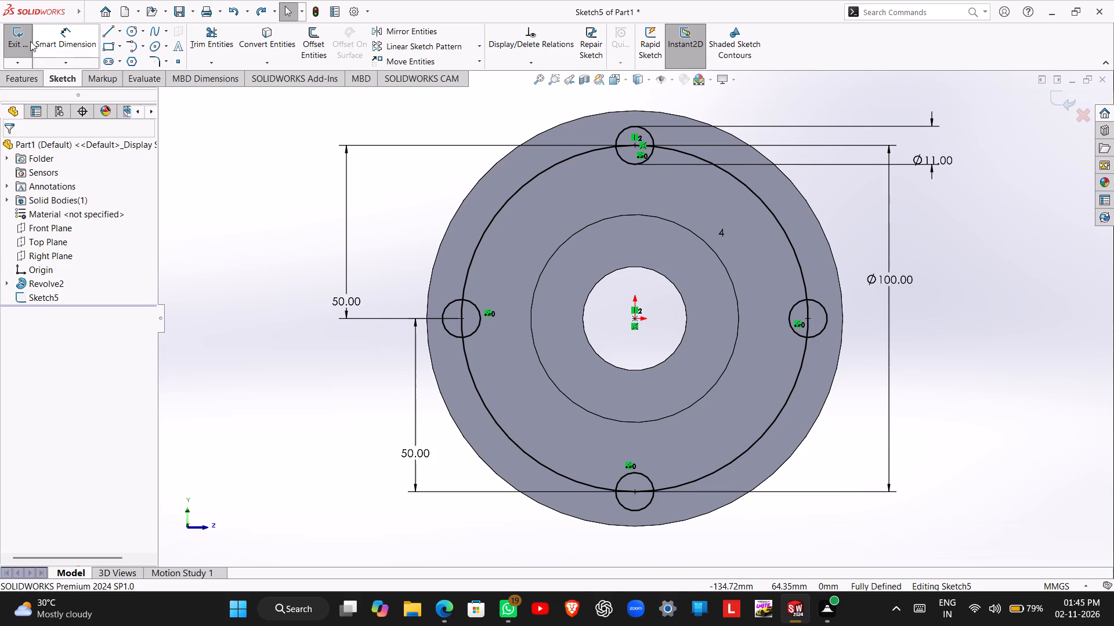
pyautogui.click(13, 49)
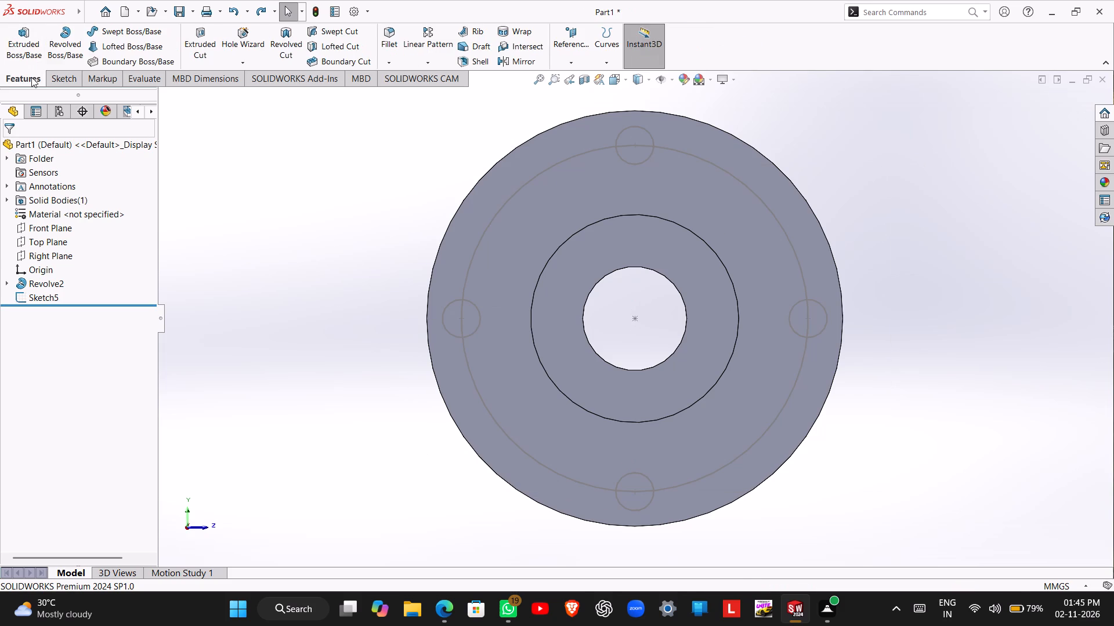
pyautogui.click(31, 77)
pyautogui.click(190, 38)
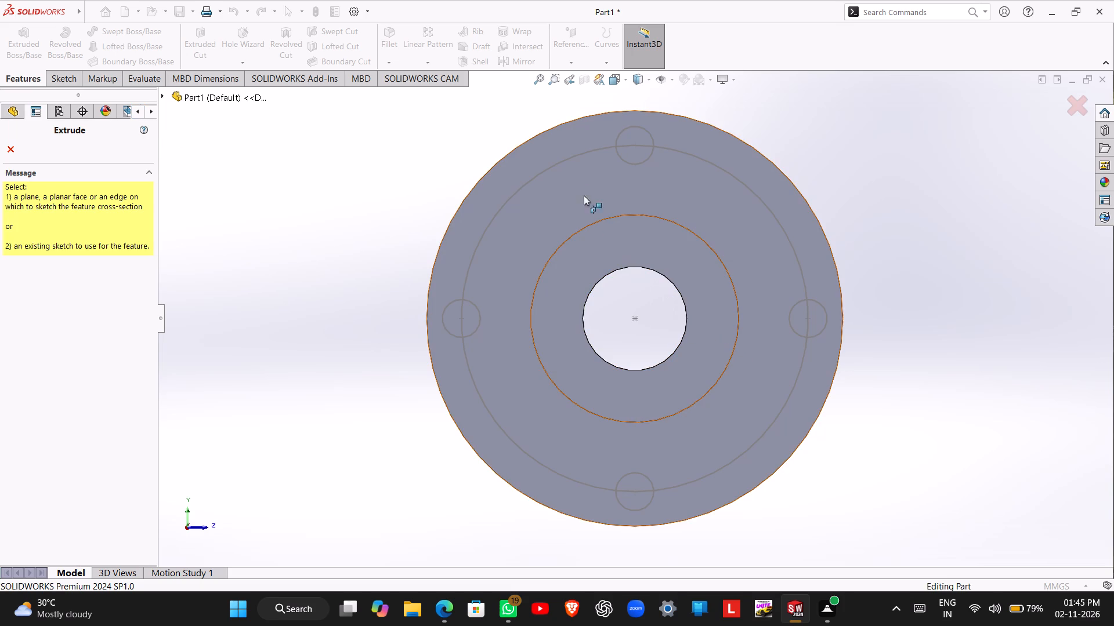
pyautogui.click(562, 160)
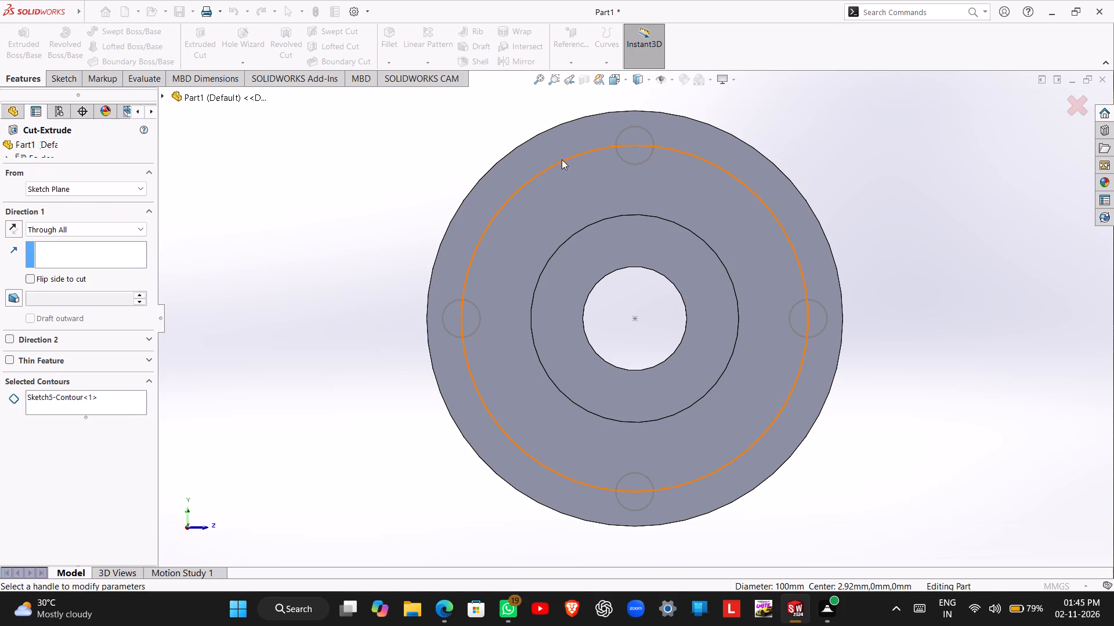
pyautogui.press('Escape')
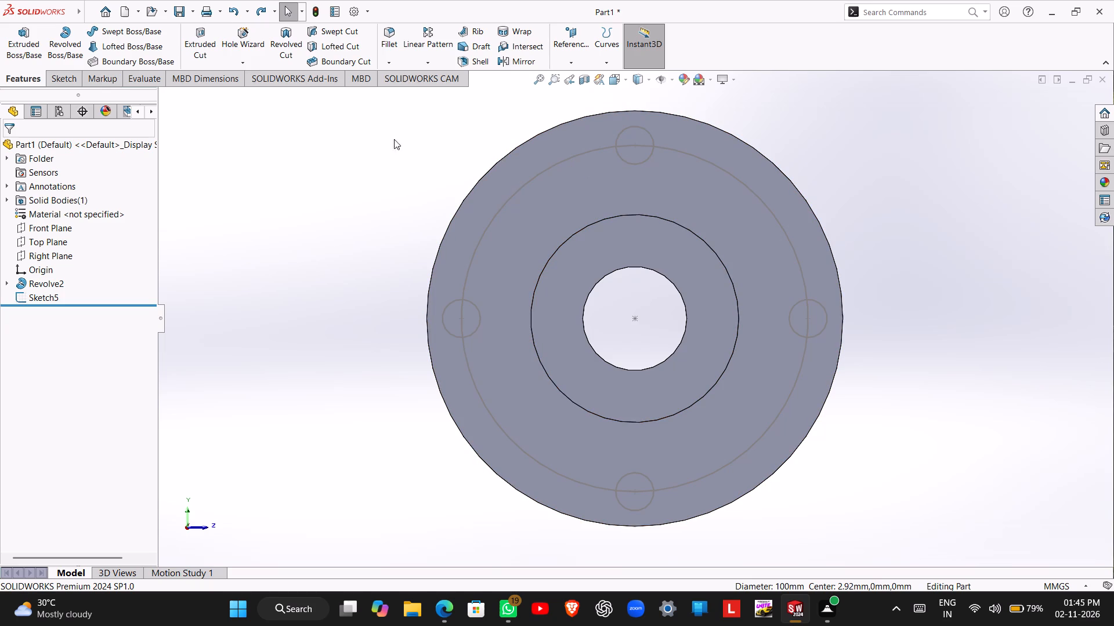
# Extrude-cut all four 11 mm circles of the bolt-hole sketch through the flange with the Through All end condition.
pyautogui.click(216, 43)
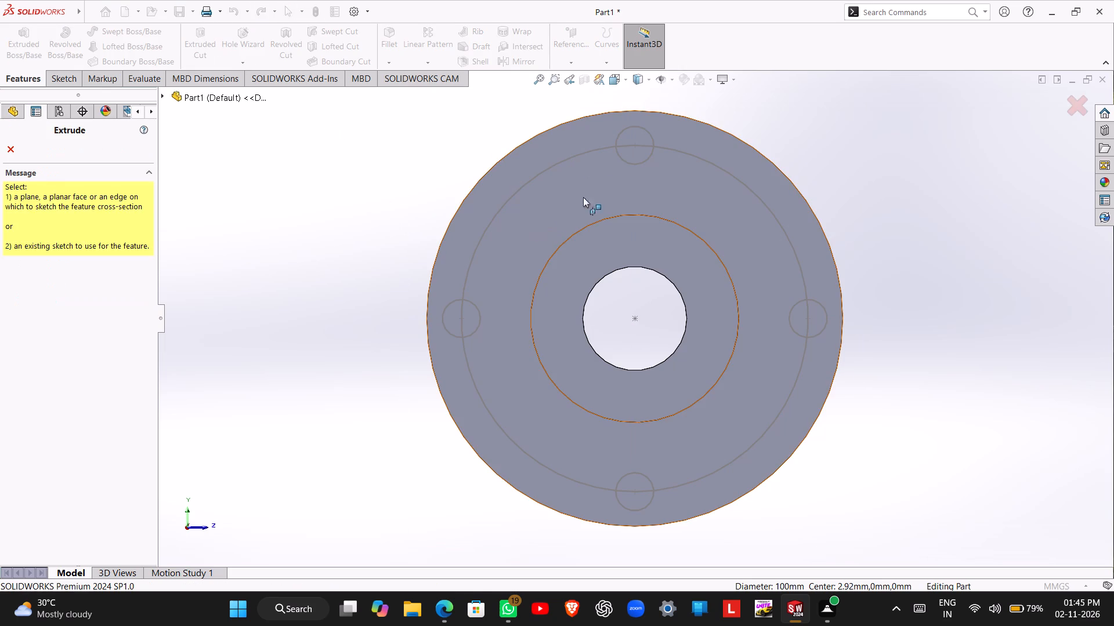
pyautogui.click(624, 161)
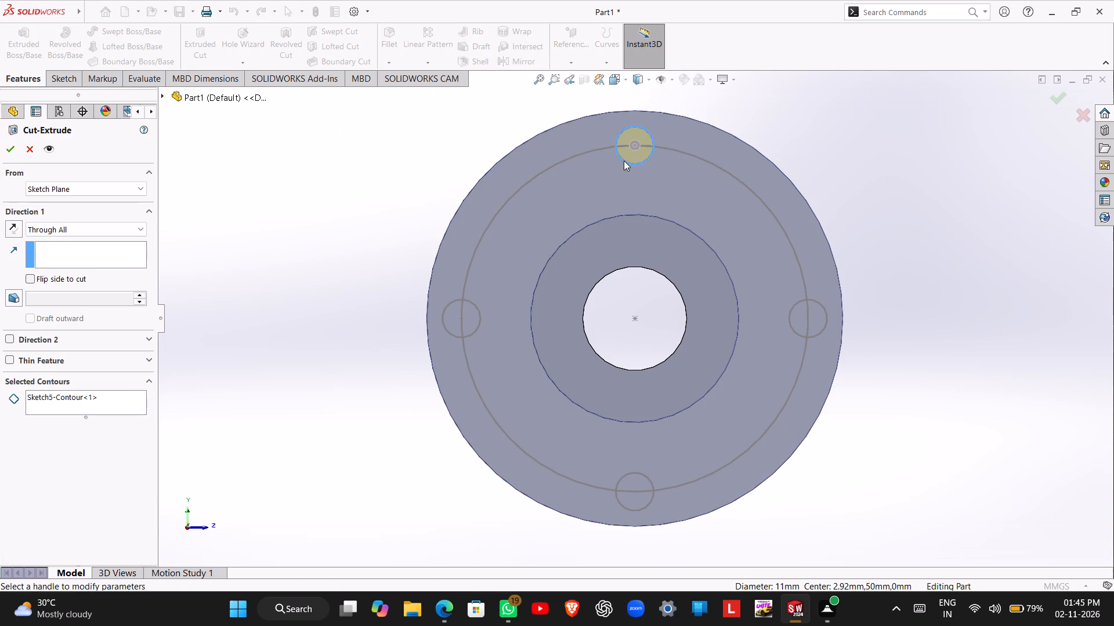
pyautogui.click(64, 403)
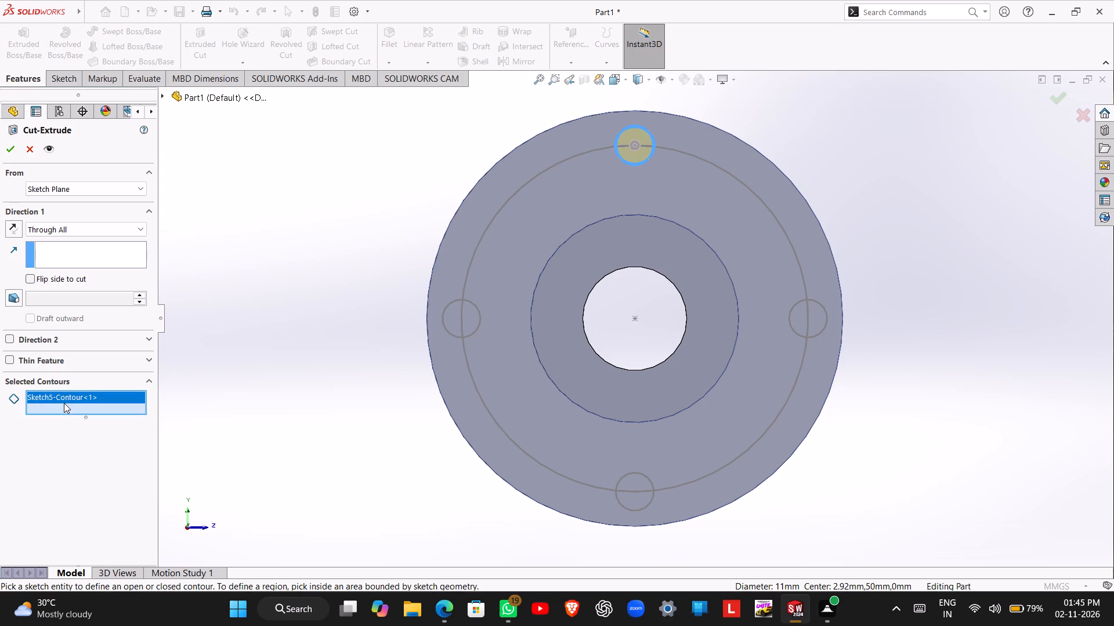
pyautogui.click(479, 318)
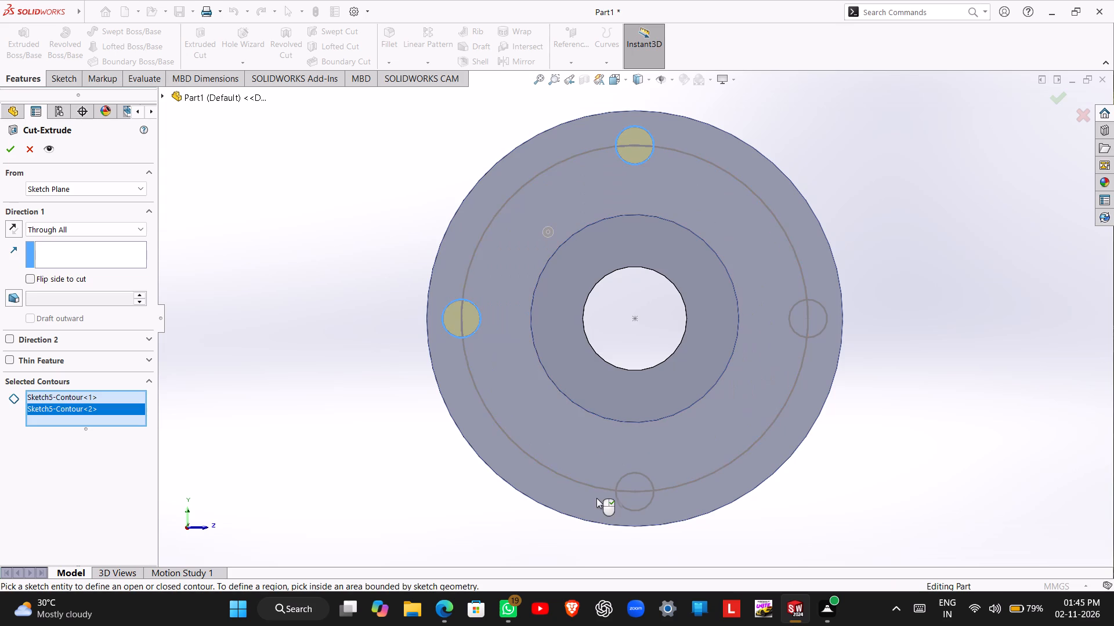
pyautogui.click(627, 508)
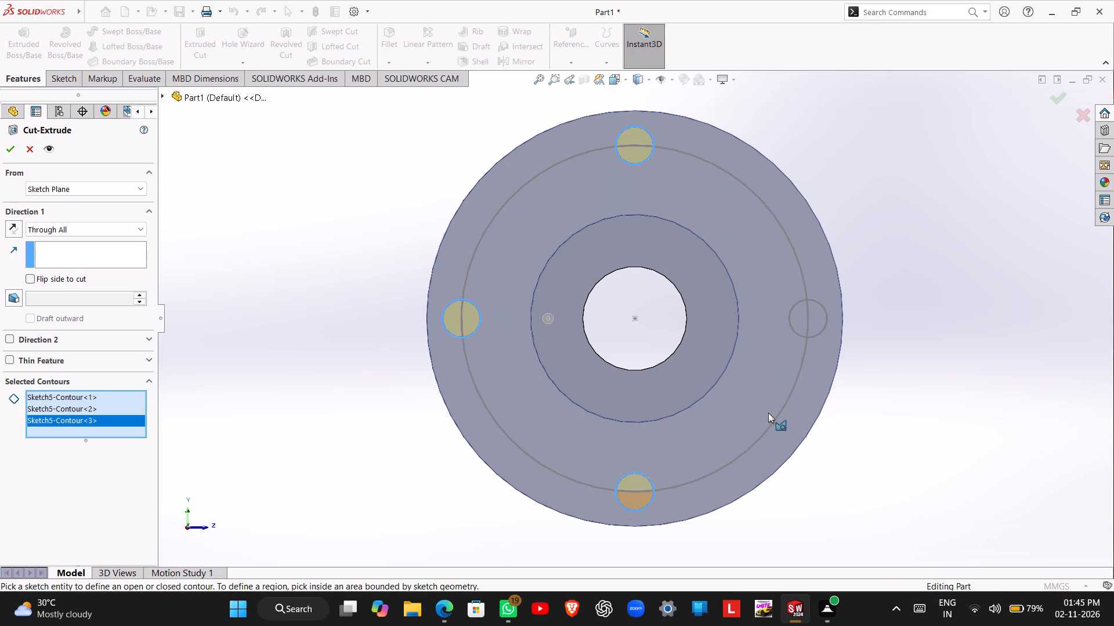
pyautogui.click(822, 329)
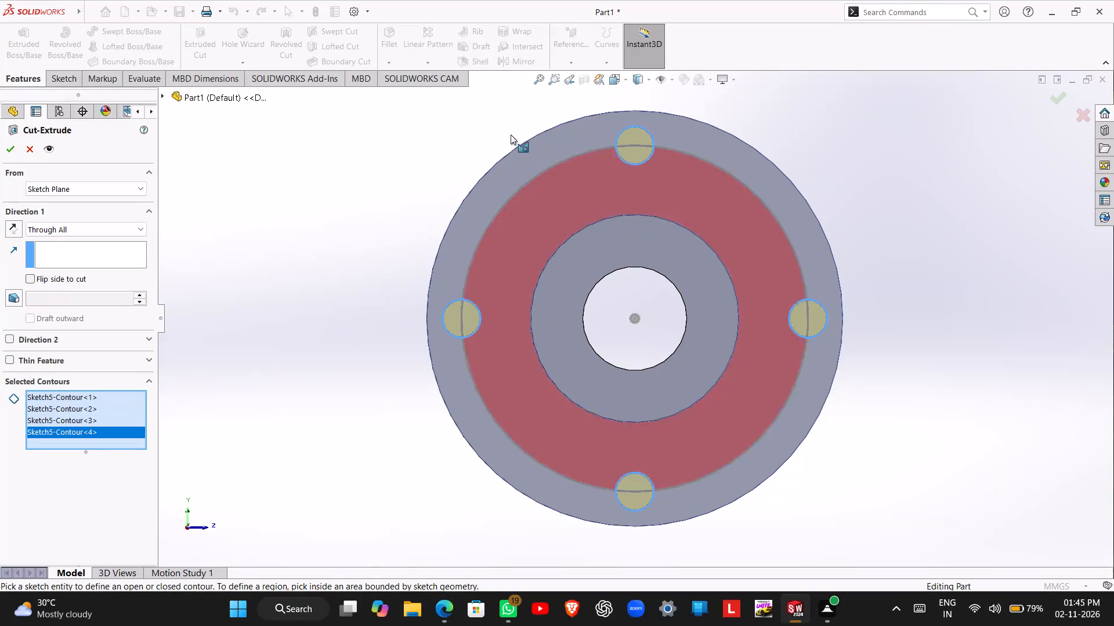
pyautogui.click(10, 147)
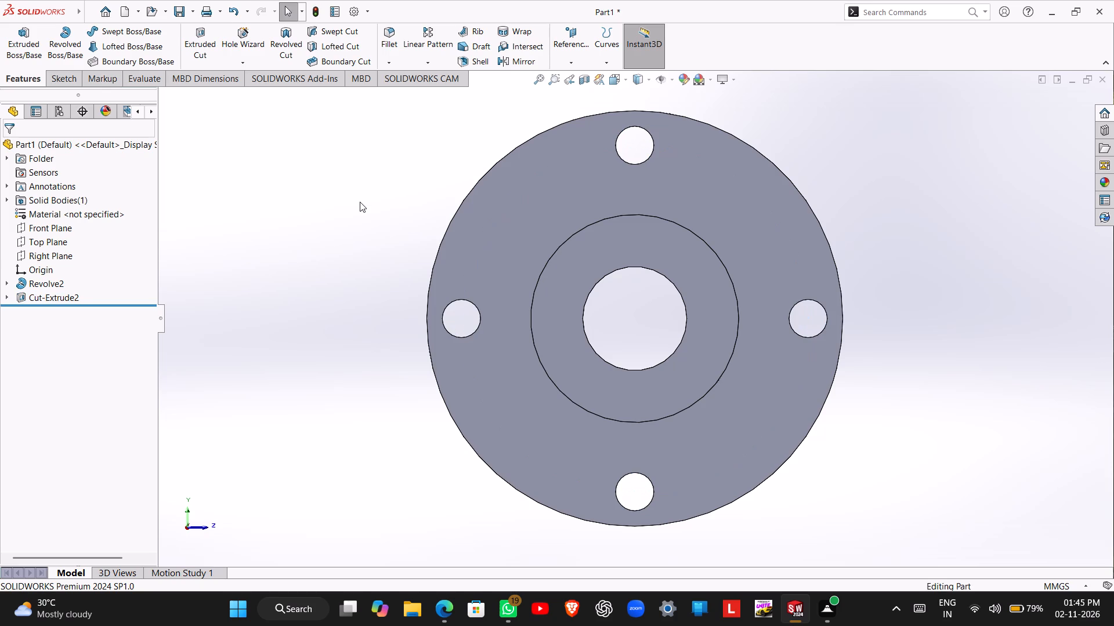
# Fillet the flange's hub-side outer edge, the edge where hub meets flange, and the hub's outer end edge with a 3 mm radius.
pyautogui.moveTo(357, 205); pyautogui.dragTo(346, 211, button='middle')
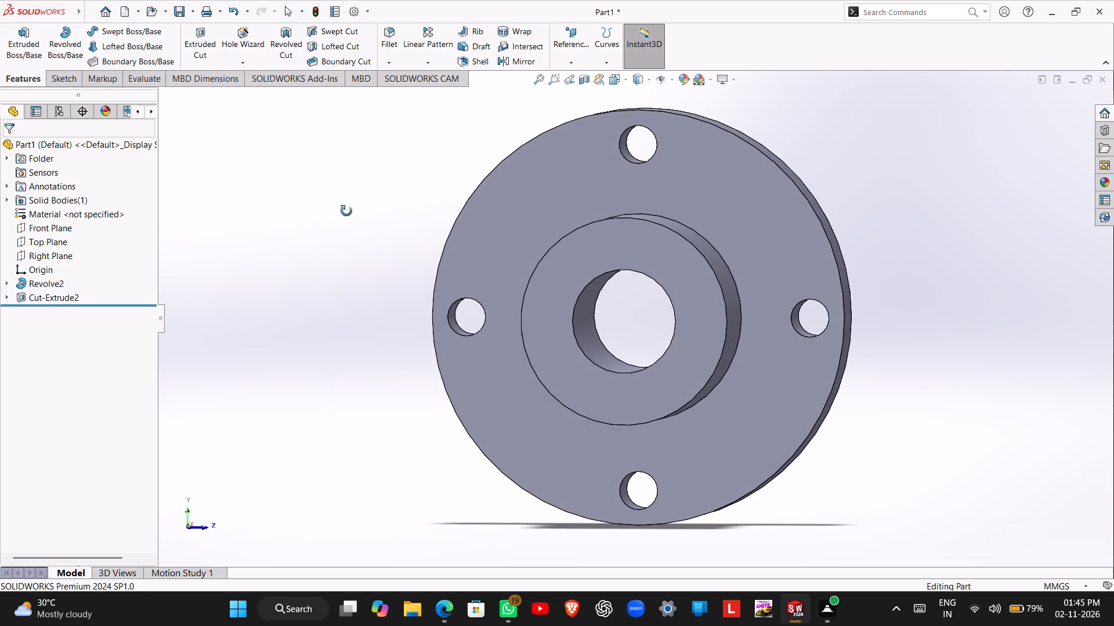
pyautogui.moveTo(346, 211); pyautogui.dragTo(349, 220, button='middle')
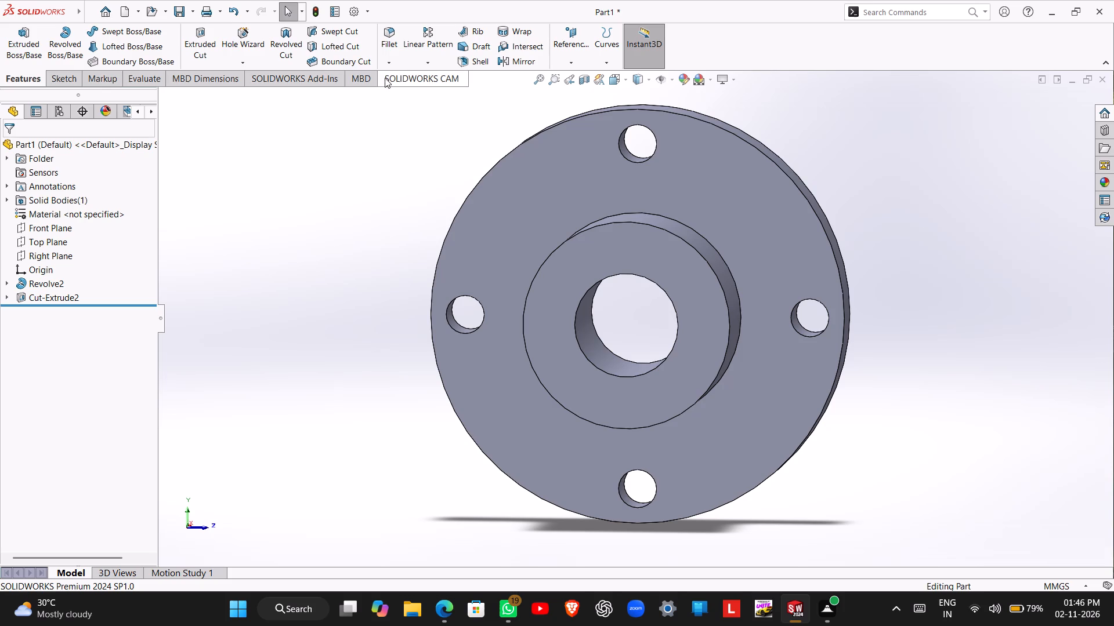
pyautogui.click(393, 47)
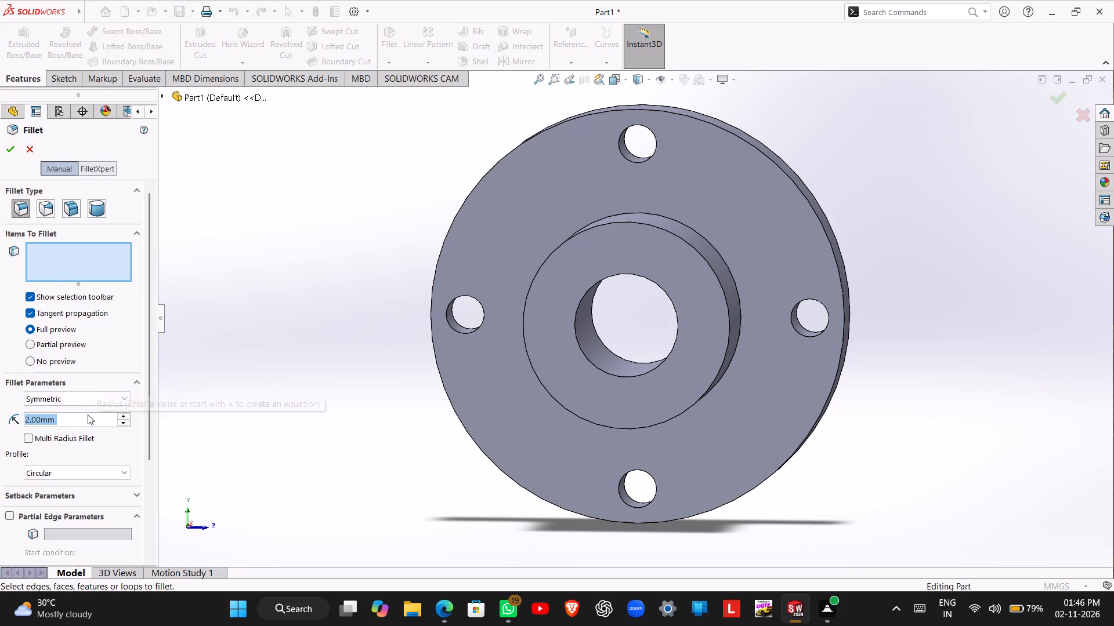
pyautogui.press('3')
pyautogui.moveTo(233, 319); pyautogui.dragTo(269, 329, button='middle')
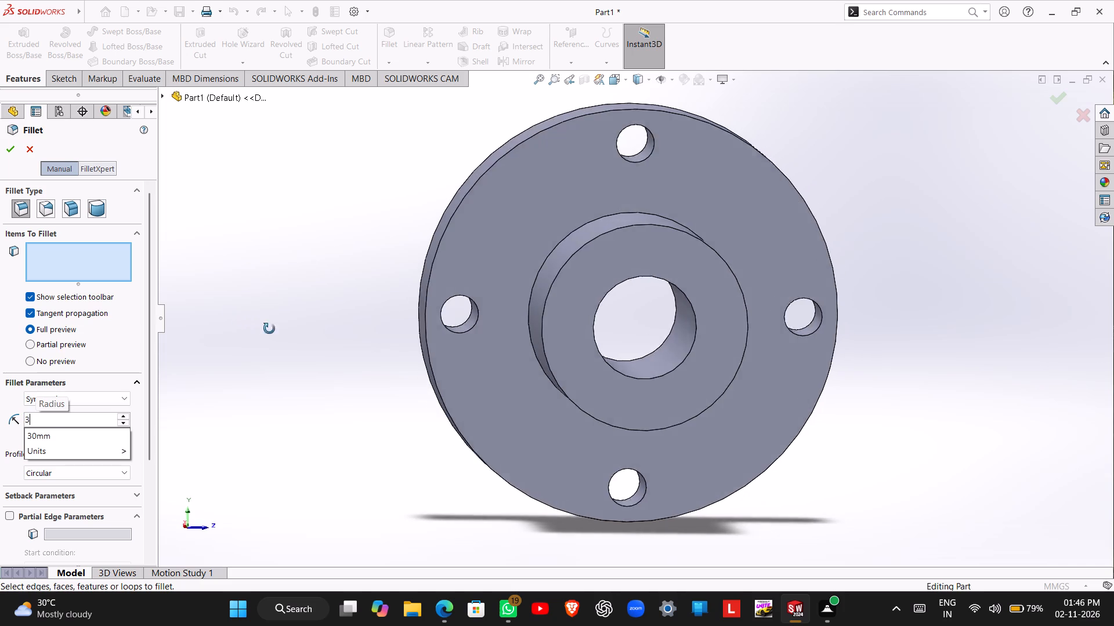
pyautogui.moveTo(269, 329); pyautogui.dragTo(285, 356, button='middle')
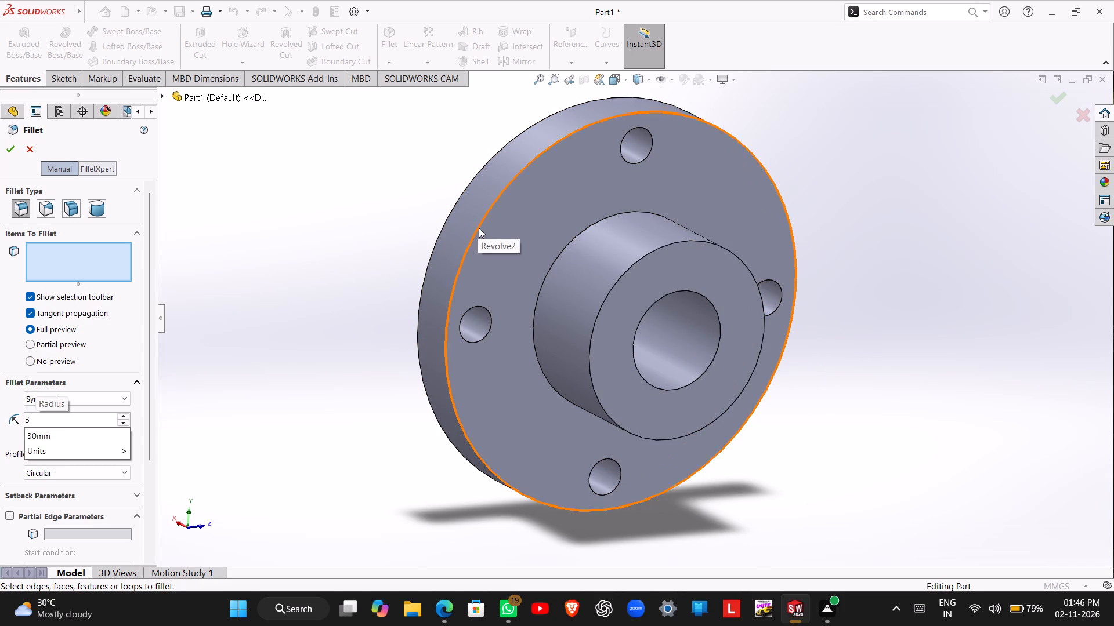
pyautogui.click(479, 228)
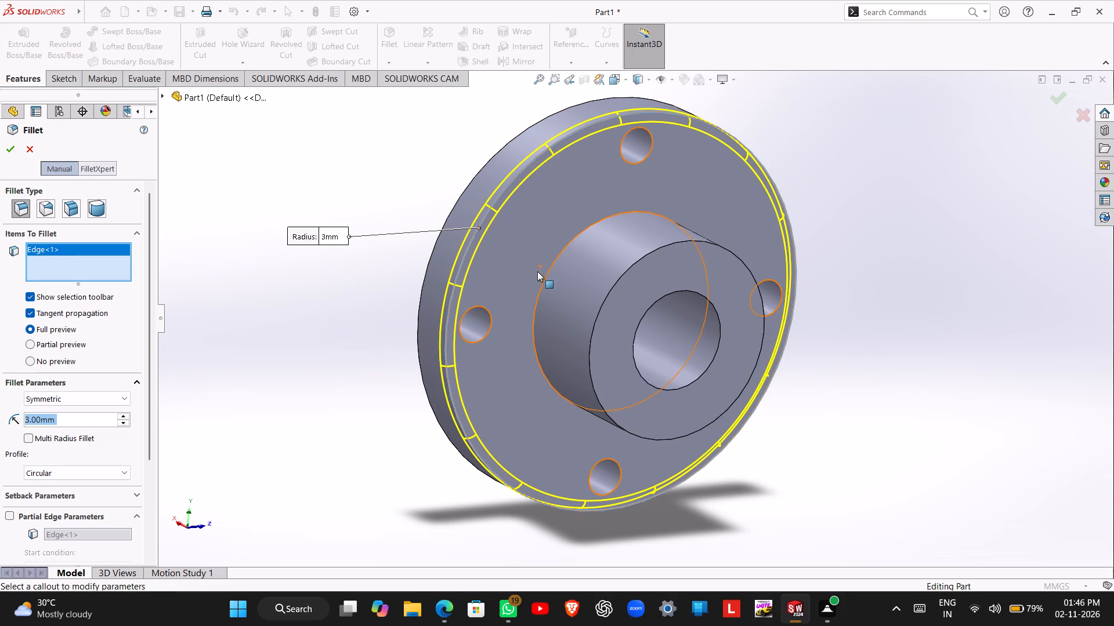
pyautogui.click(545, 279)
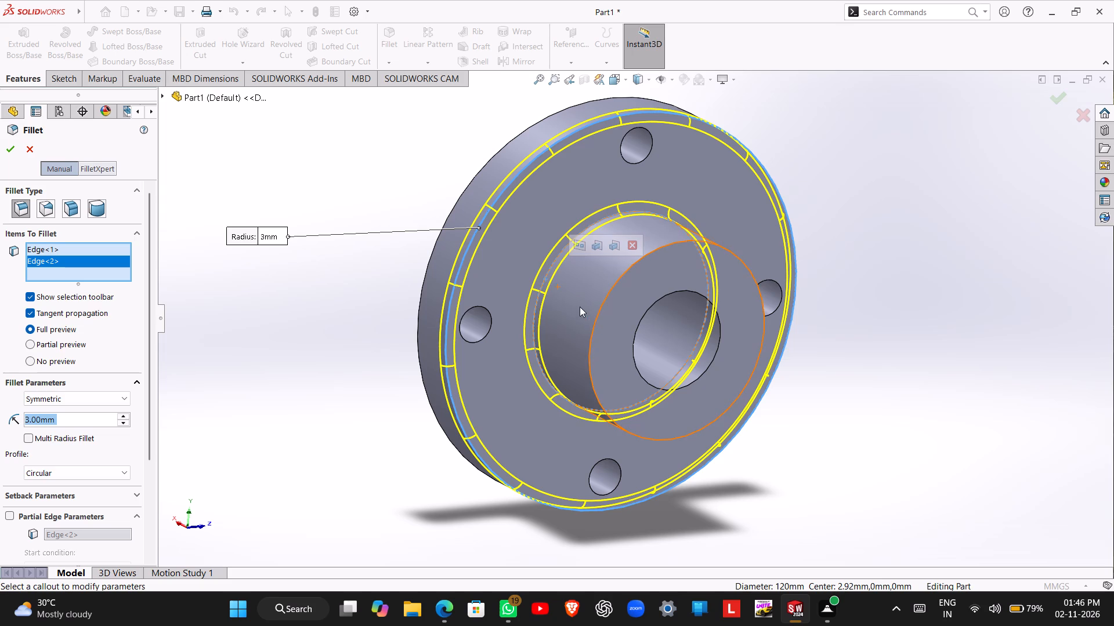
pyautogui.click(595, 325)
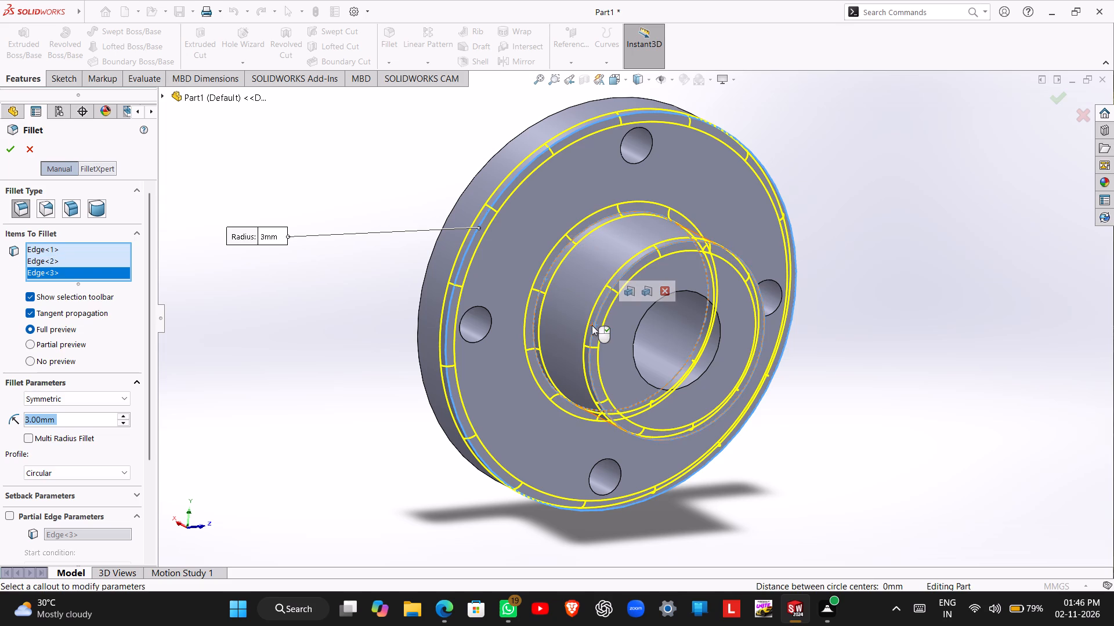
pyautogui.press('Return')
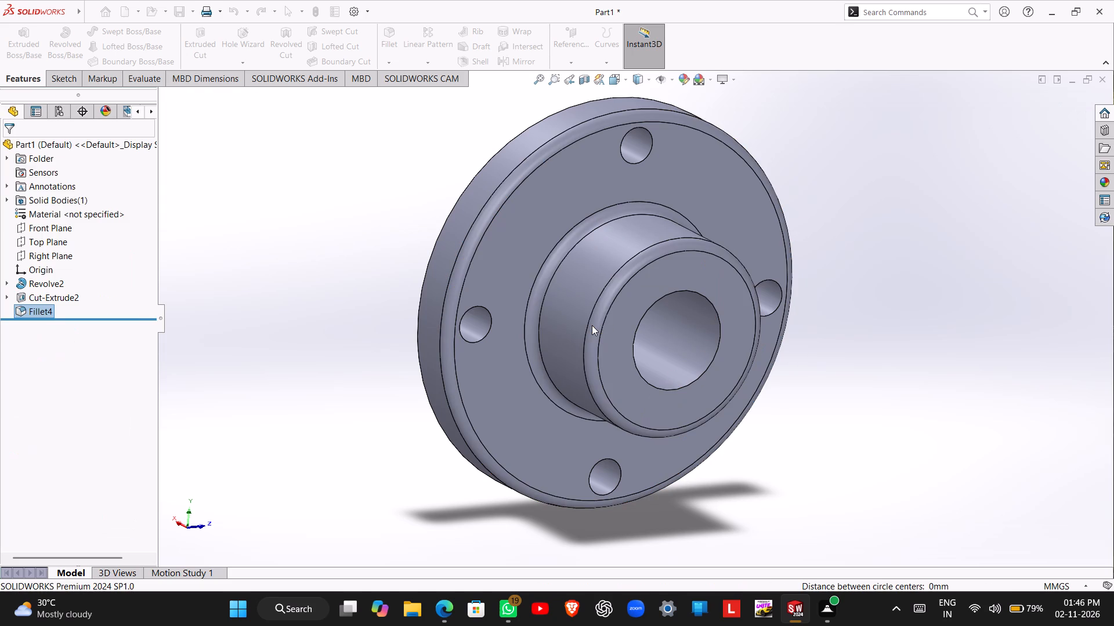
# On the hub's end face, sketch a vertical line about 78 mm long down to the origin and a horizontal line about 74 mm long from it.
pyautogui.moveTo(665, 265); pyautogui.dragTo(609, 282, button='middle')
pyautogui.scroll(1, 609, 282)
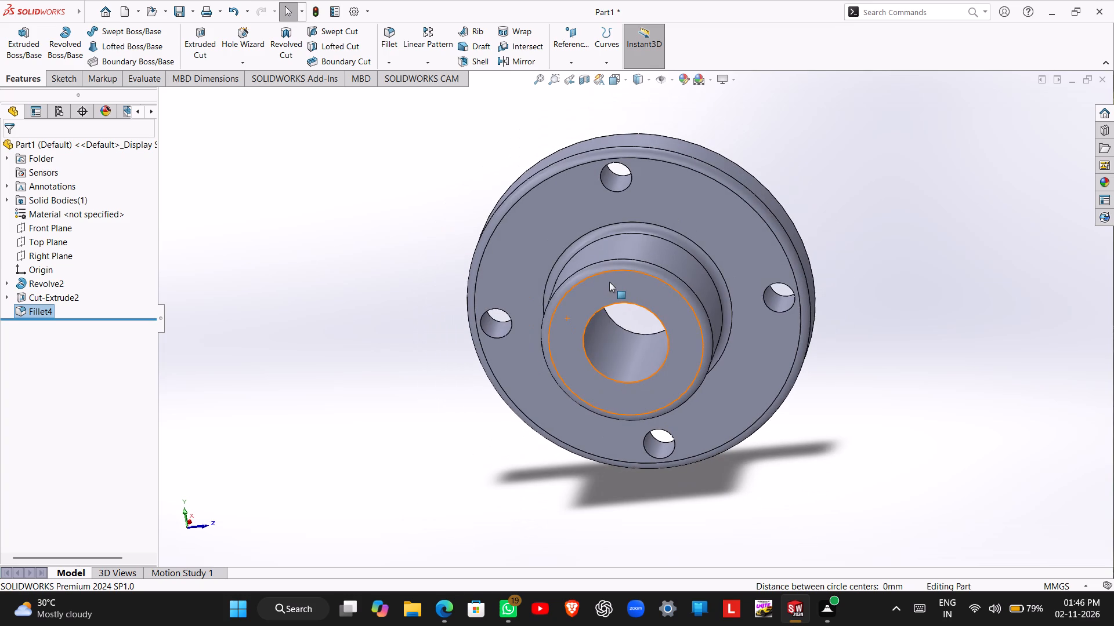
pyautogui.scroll(1, 609, 282)
pyautogui.moveTo(646, 301); pyautogui.dragTo(655, 228, button='middle')
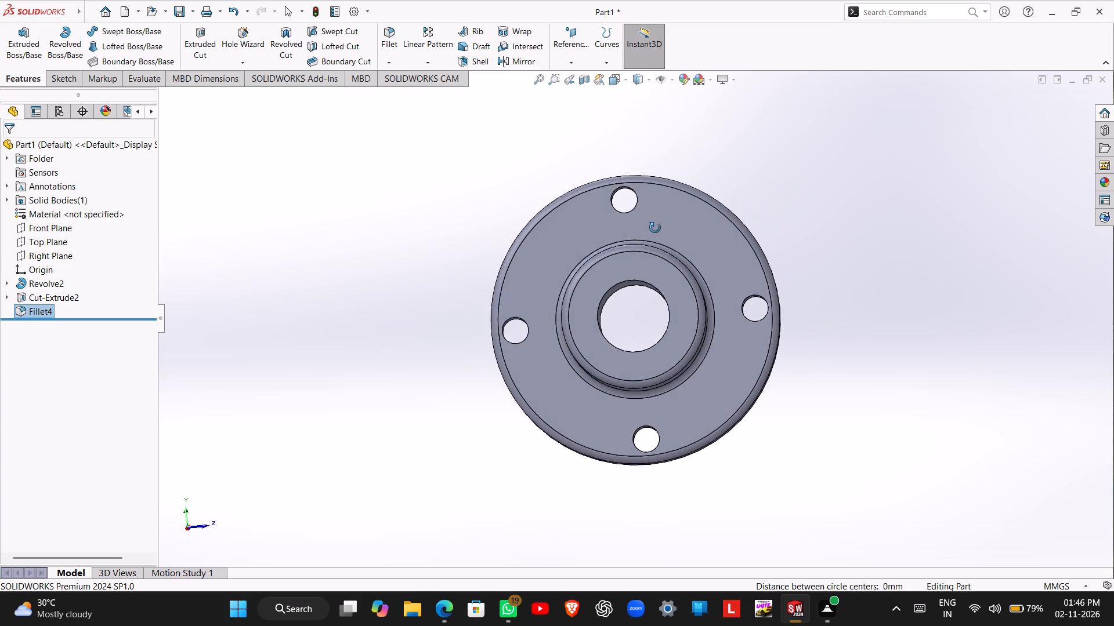
pyautogui.moveTo(655, 228); pyautogui.dragTo(652, 237, button='middle')
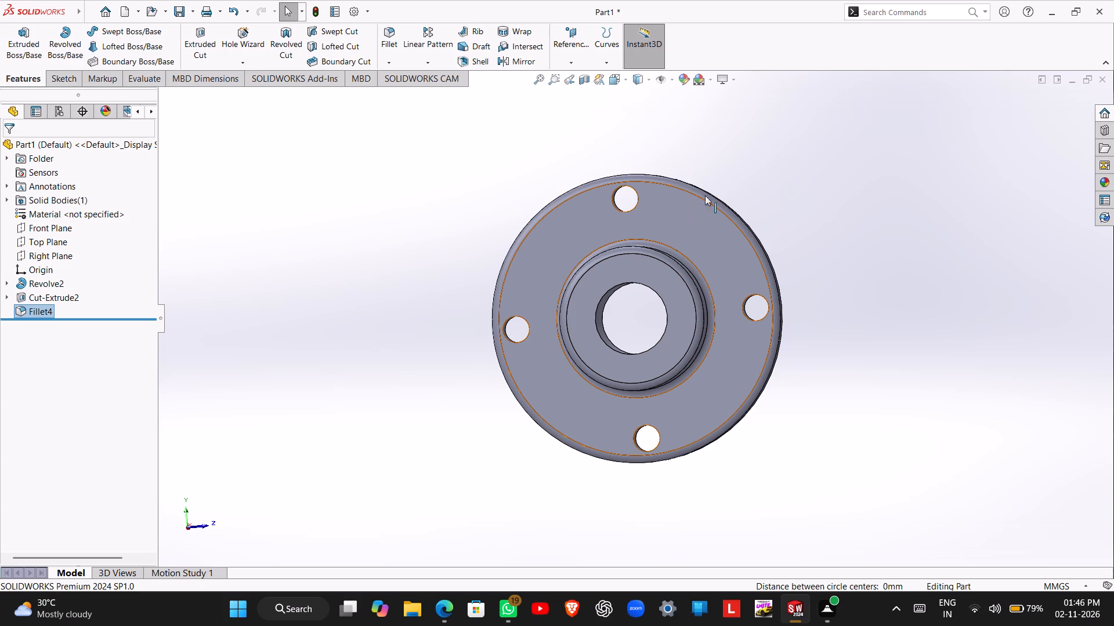
pyautogui.click(678, 282)
pyautogui.click(730, 251)
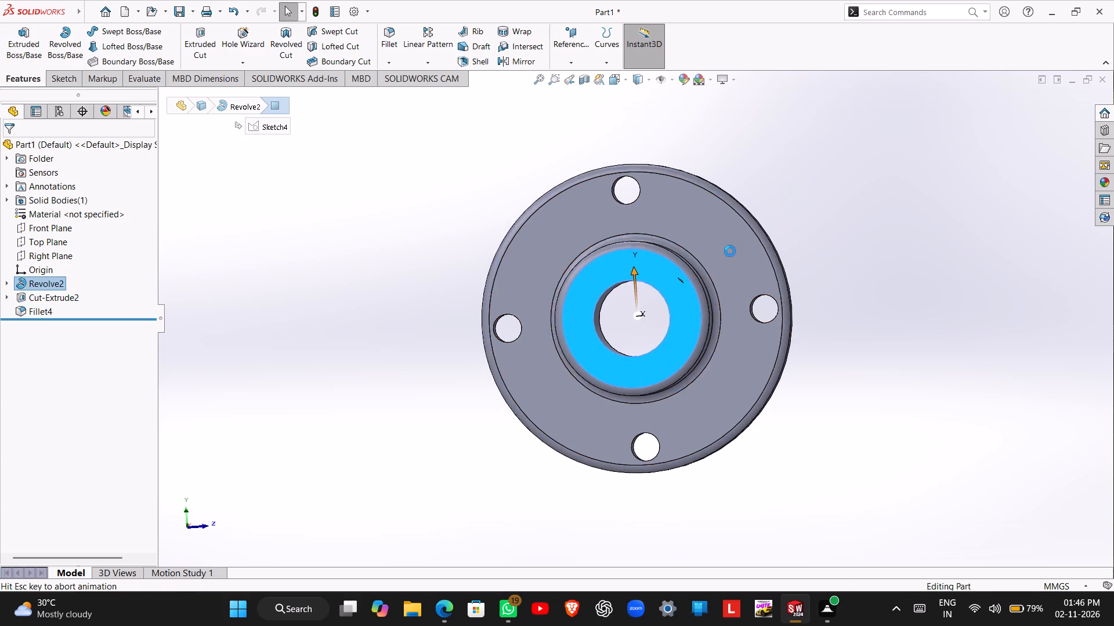
pyautogui.scroll(2, 725, 250)
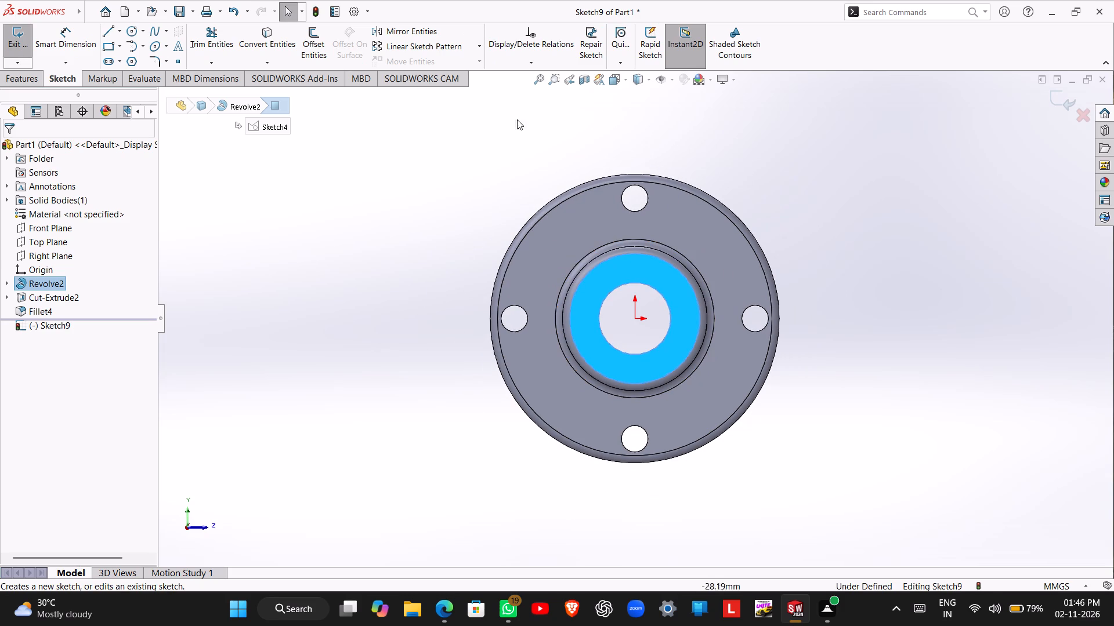
pyautogui.click(104, 30)
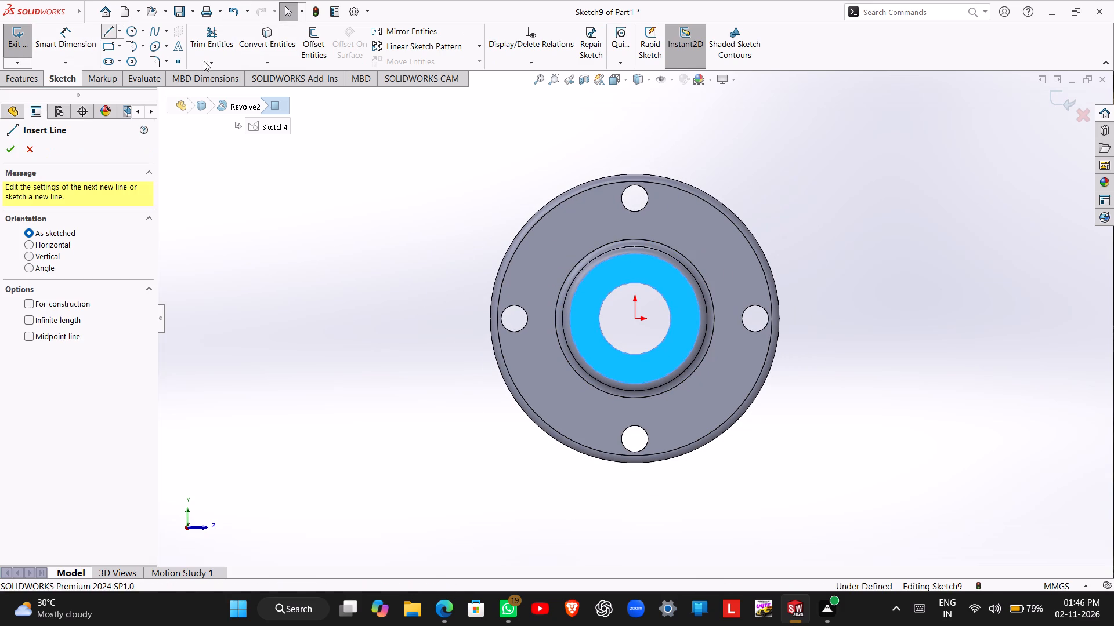
pyautogui.click(635, 131)
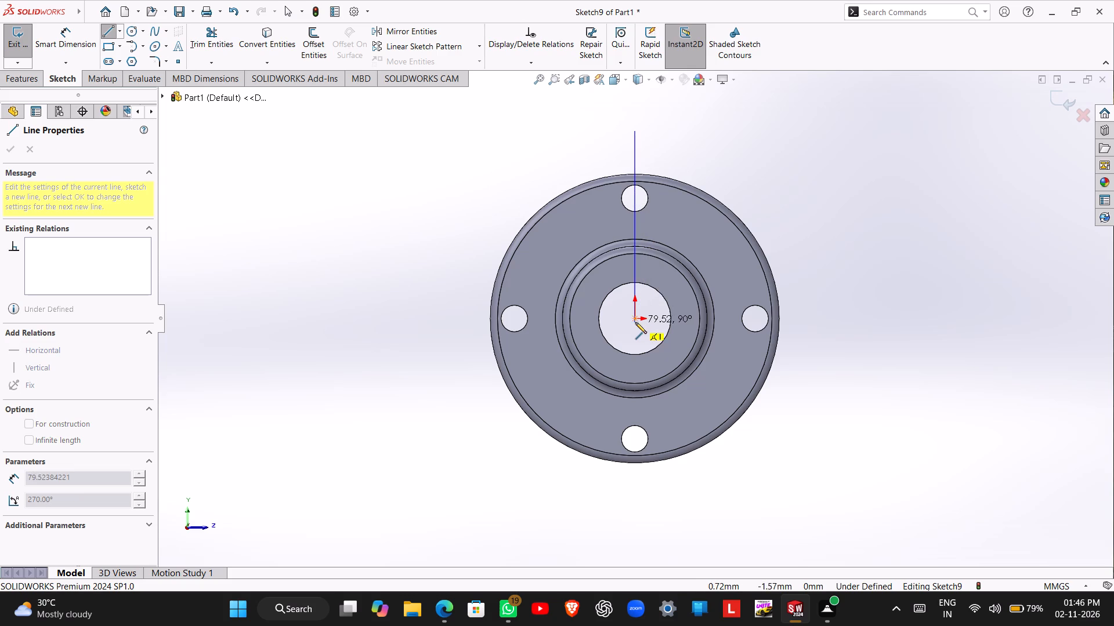
pyautogui.click(635, 318)
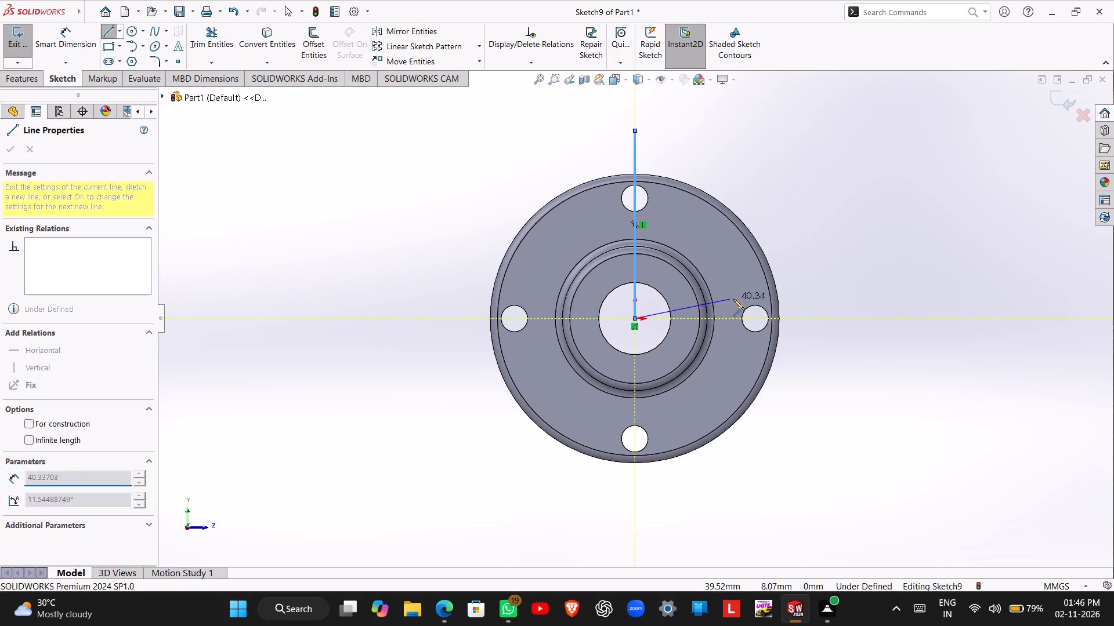
pyautogui.click(813, 319)
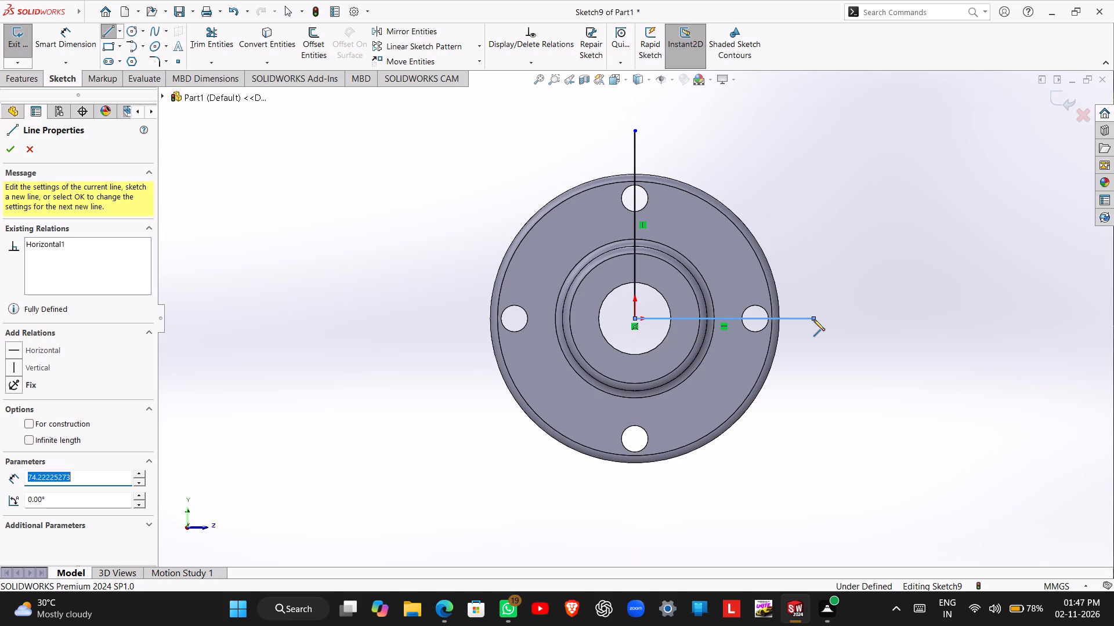
pyautogui.press('Escape')
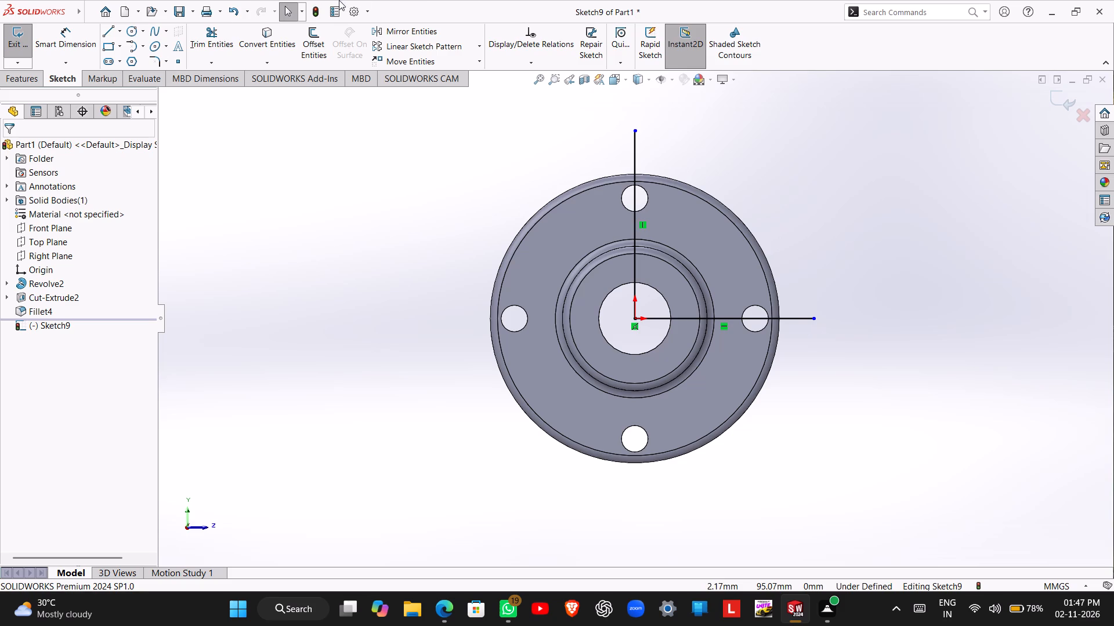
# Close the quarter-section profile with a 90° 3 Point Arc of about 76 mm radius joining the two lines' outer ends.
pyautogui.click(142, 44)
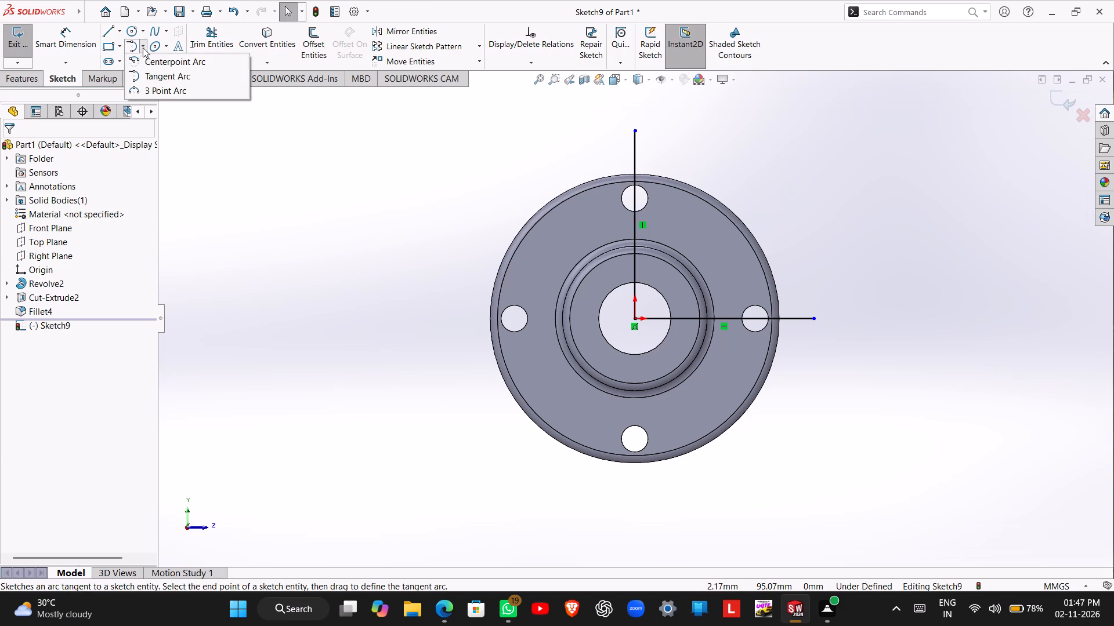
pyautogui.click(157, 87)
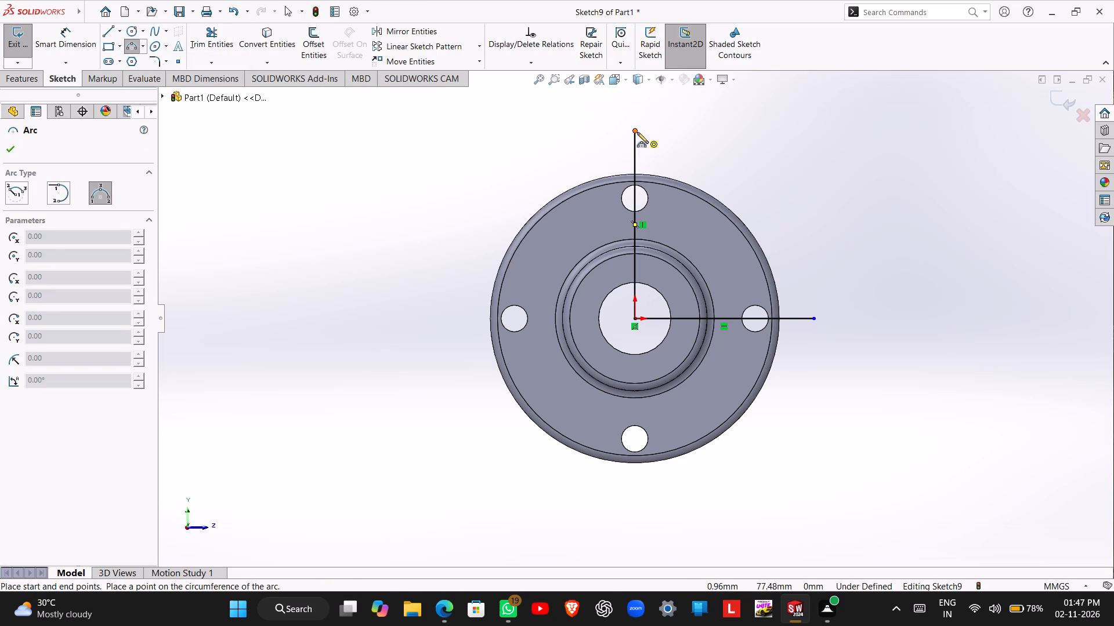
pyautogui.click(637, 132)
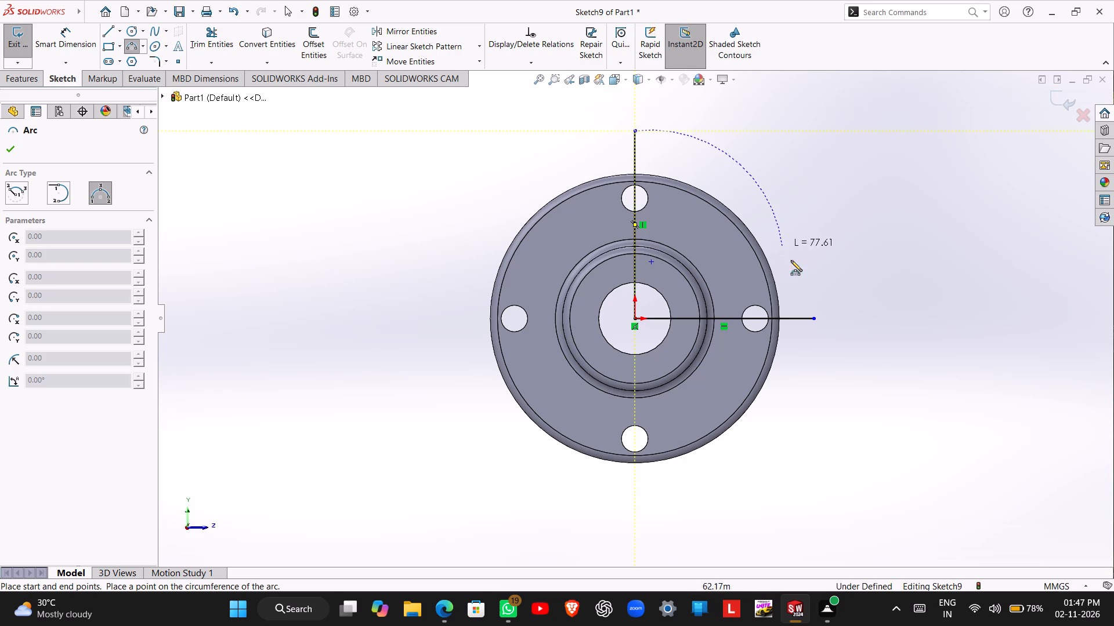
pyautogui.click(815, 318)
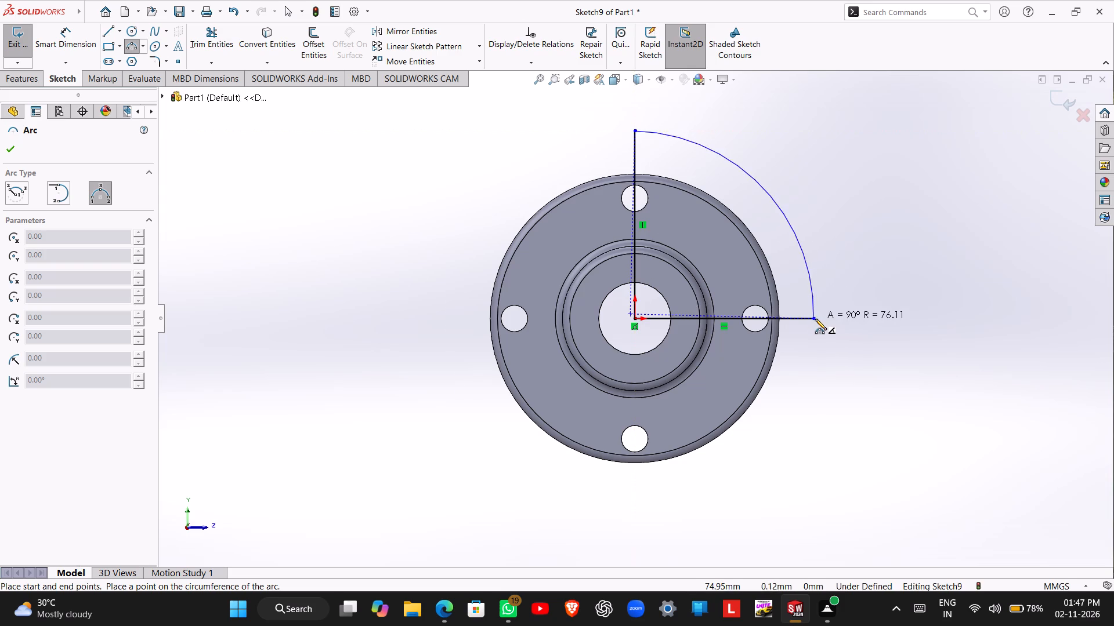
pyautogui.click(797, 239)
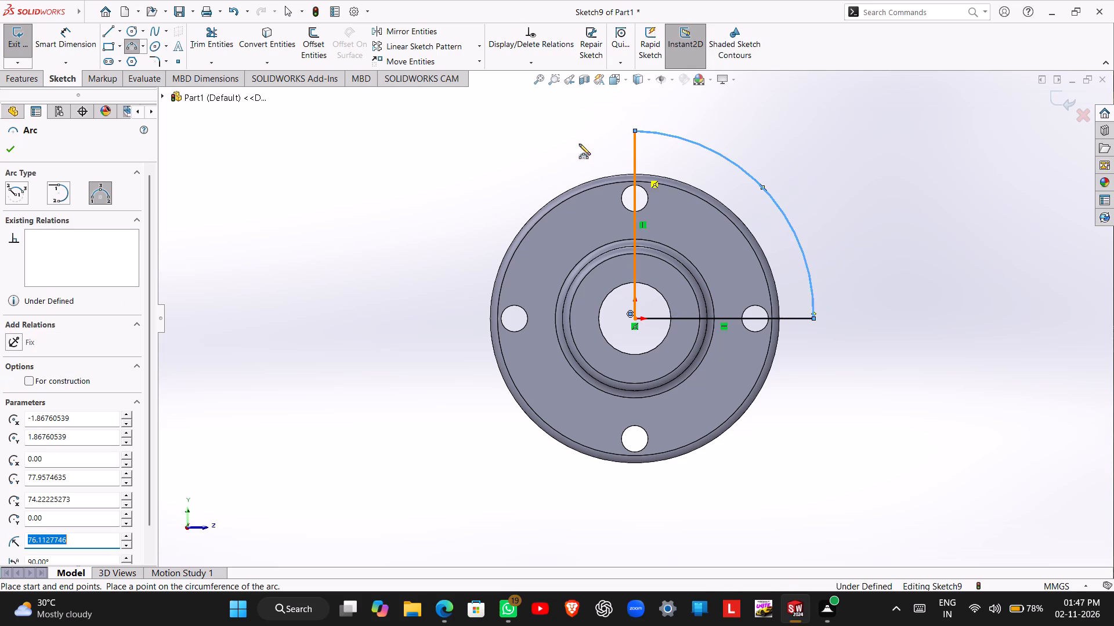
pyautogui.click(9, 144)
pyautogui.press('Escape')
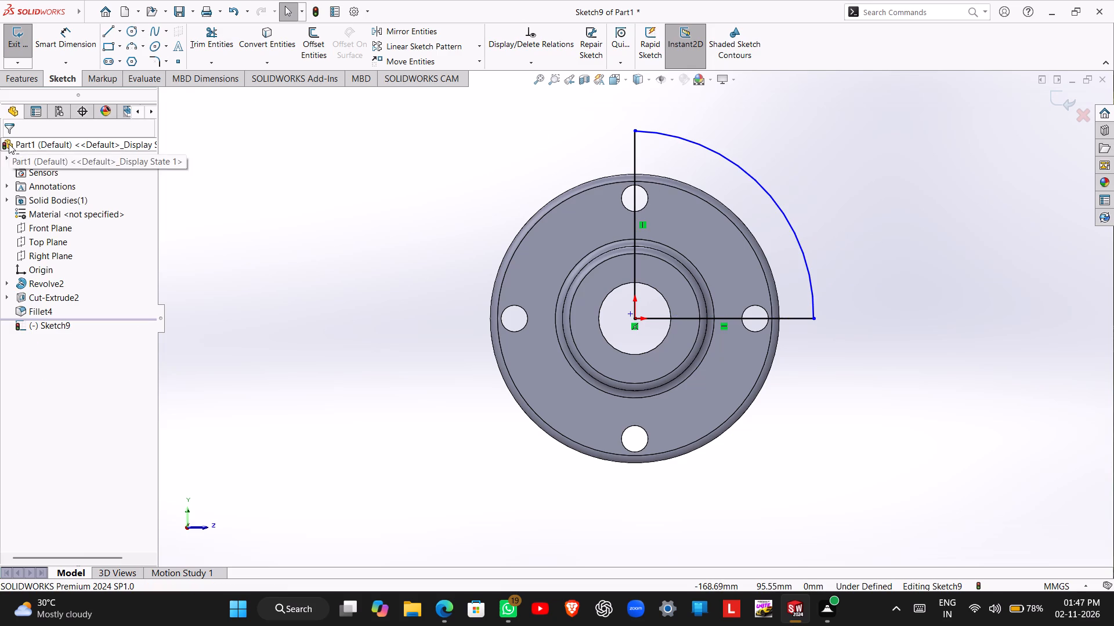
# Exit the quarter-sector sketch and extrude-cut it through the hub and flange with the Through All end condition.
pyautogui.click(28, 33)
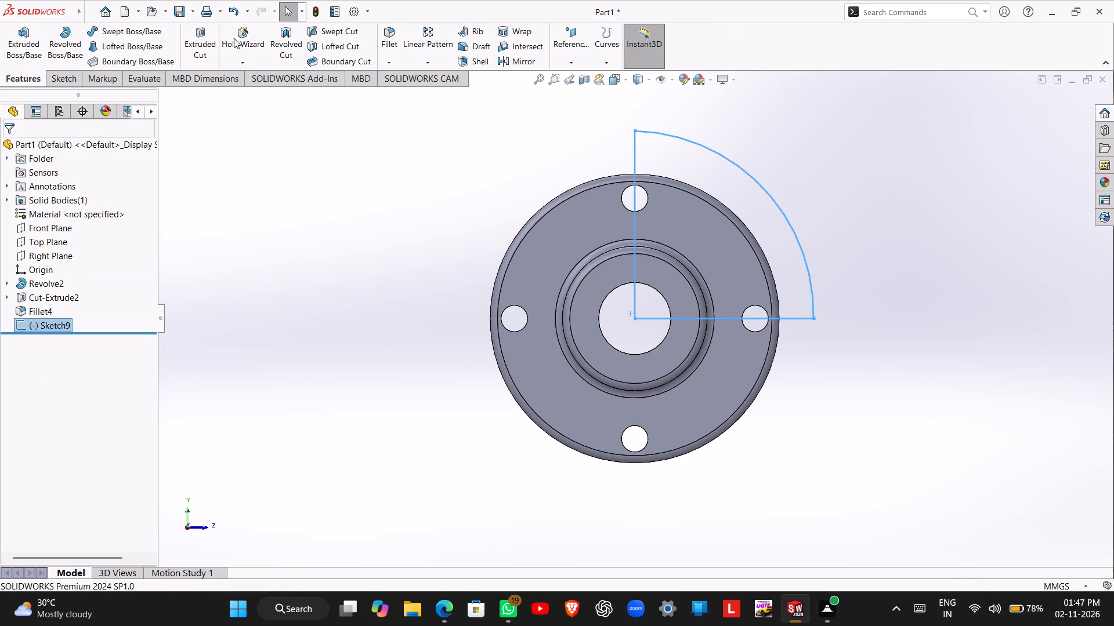
pyautogui.click(209, 45)
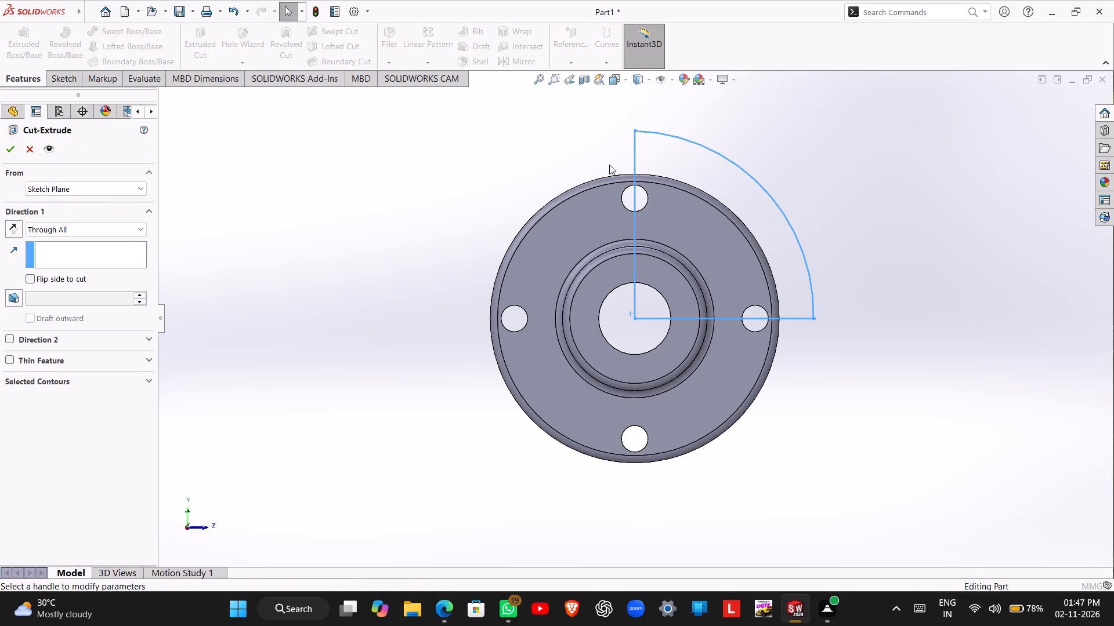
pyautogui.click(685, 152)
pyautogui.moveTo(808, 171); pyautogui.dragTo(793, 187, button='middle')
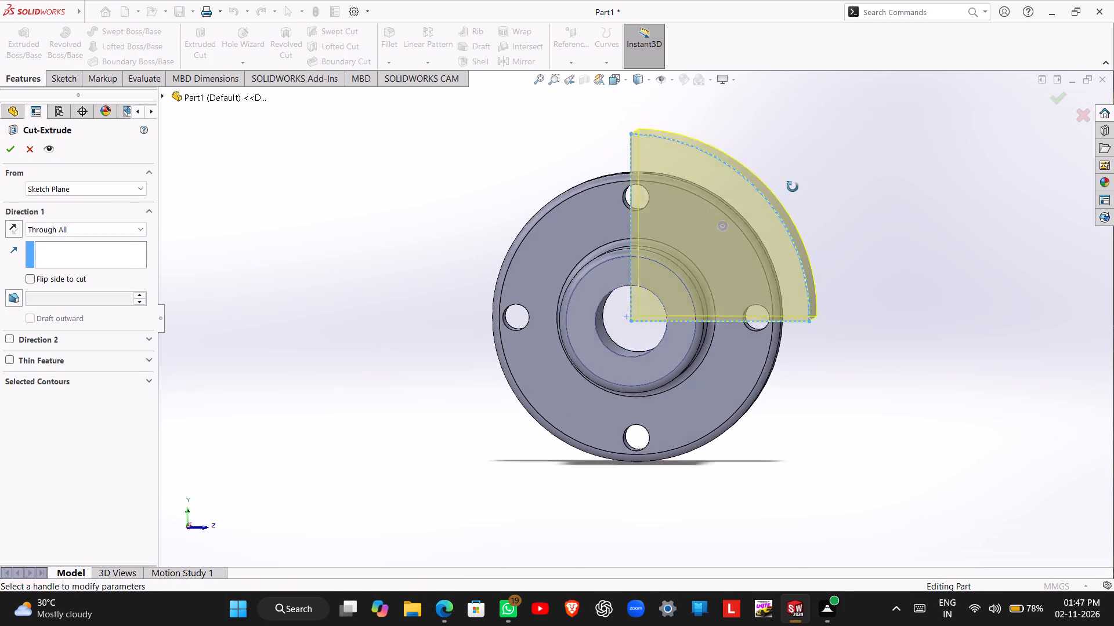
pyautogui.moveTo(793, 187); pyautogui.dragTo(697, 259, button='middle')
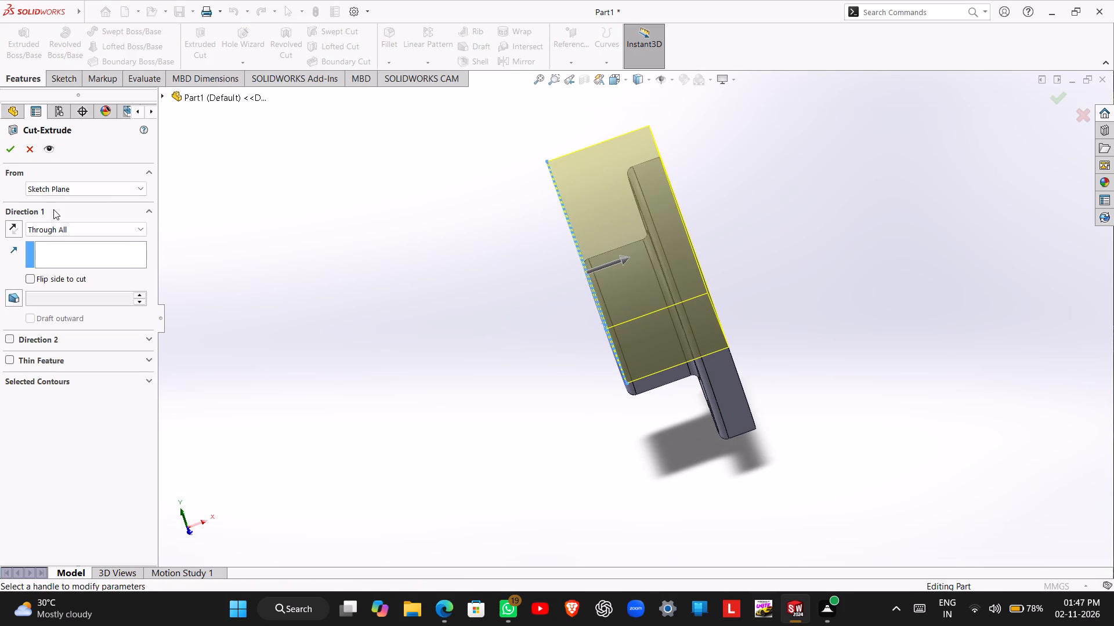
pyautogui.click(13, 143)
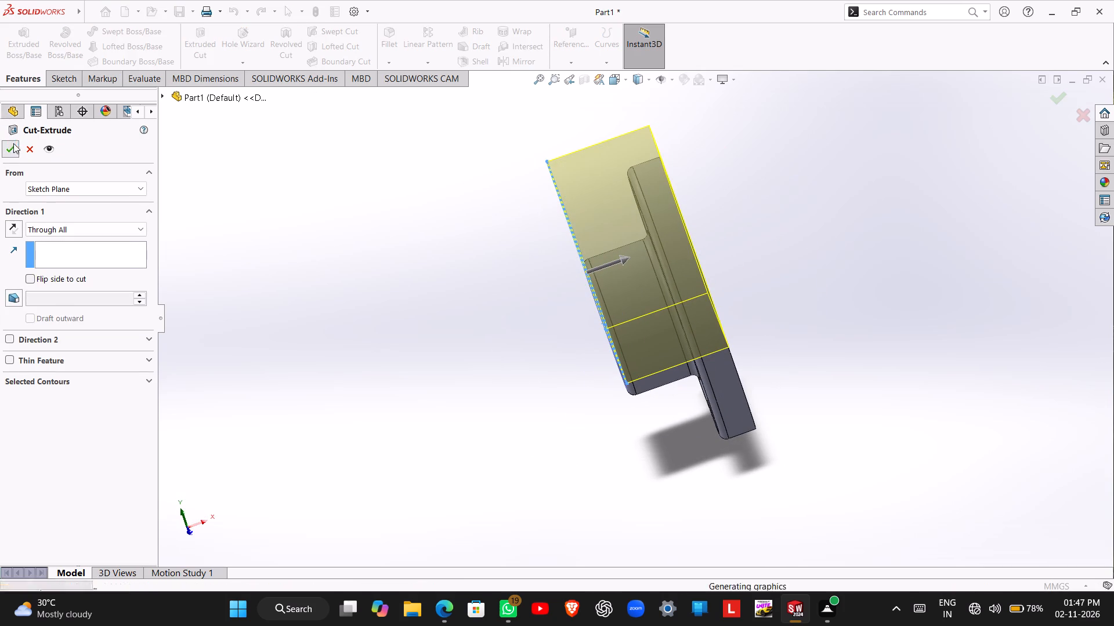
# Examine the quarter cutaway of the flanged hub from the Left view and from angled views of the exposed section faces.
pyautogui.moveTo(256, 201); pyautogui.dragTo(341, 180, button='middle')
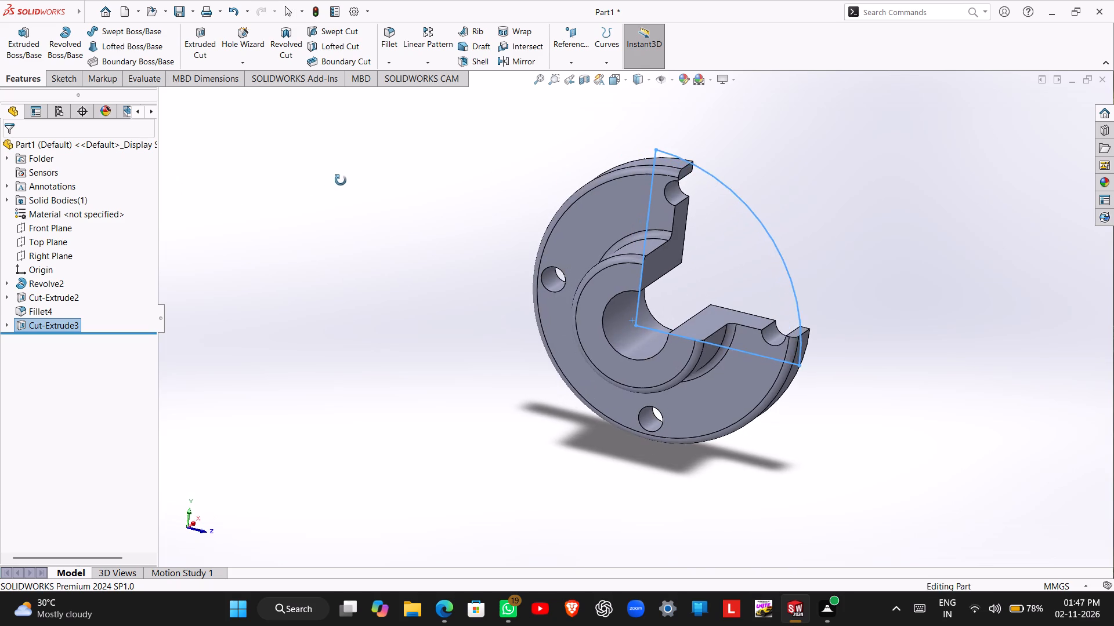
pyautogui.moveTo(341, 180); pyautogui.dragTo(342, 180, button='middle')
pyautogui.press('space')
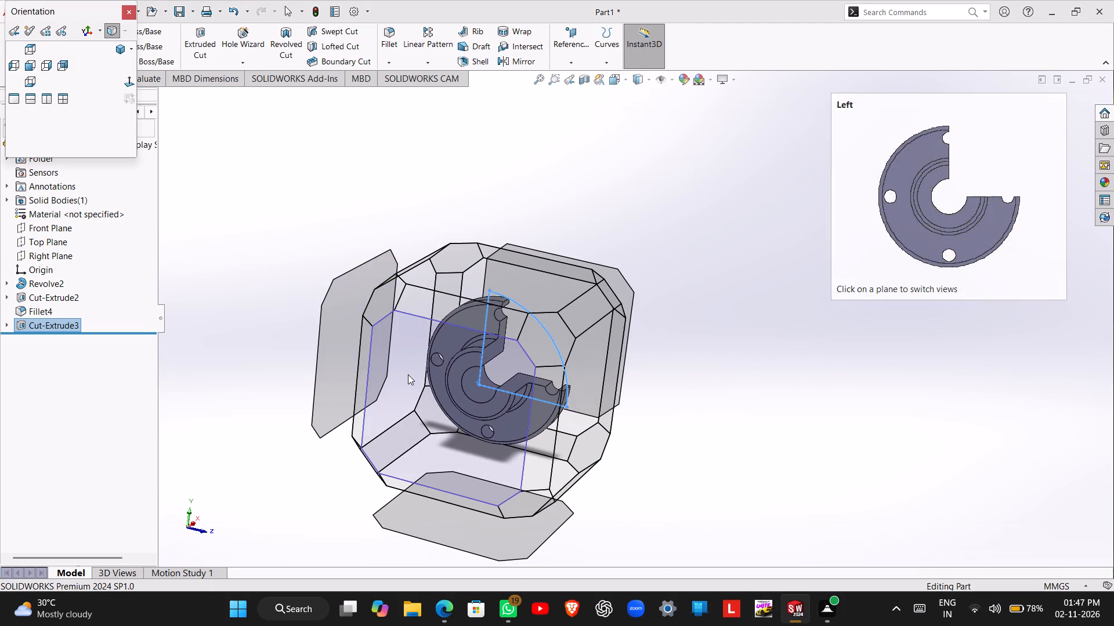
pyautogui.click(408, 374)
pyautogui.scroll(2, 667, 312)
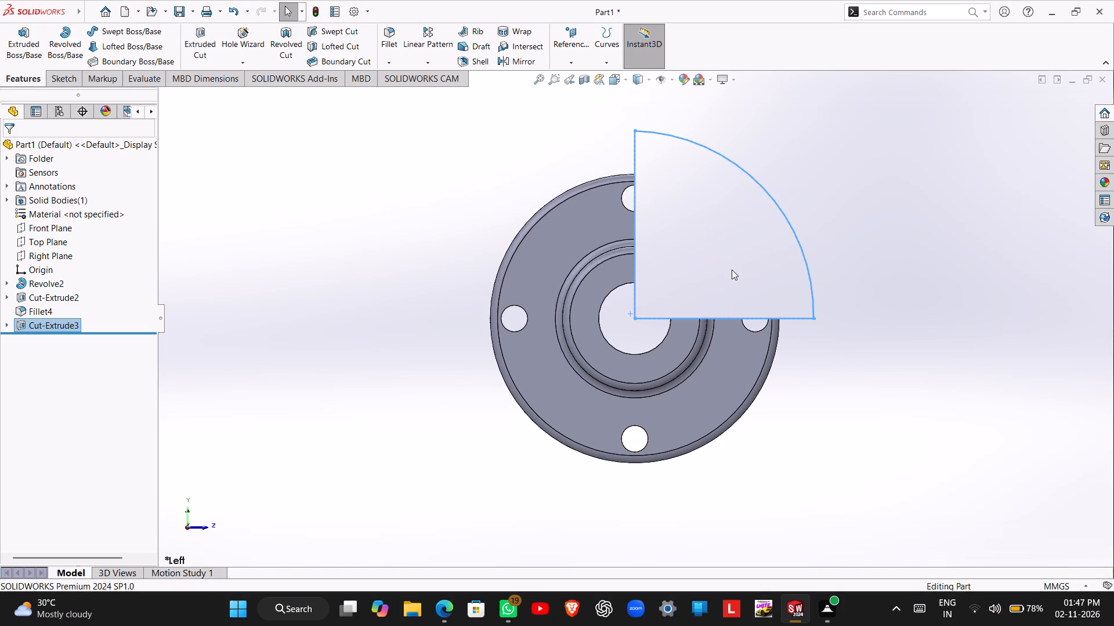
pyautogui.click(838, 230)
pyautogui.moveTo(838, 230); pyautogui.dragTo(812, 249, button='middle')
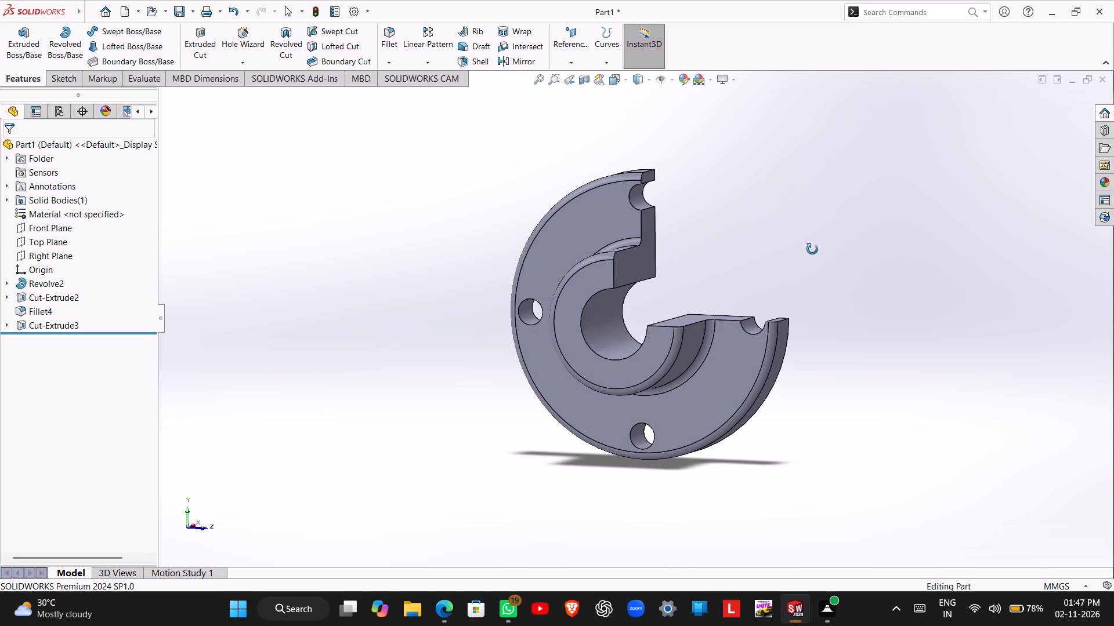
pyautogui.moveTo(812, 249); pyautogui.dragTo(811, 284, button='middle')
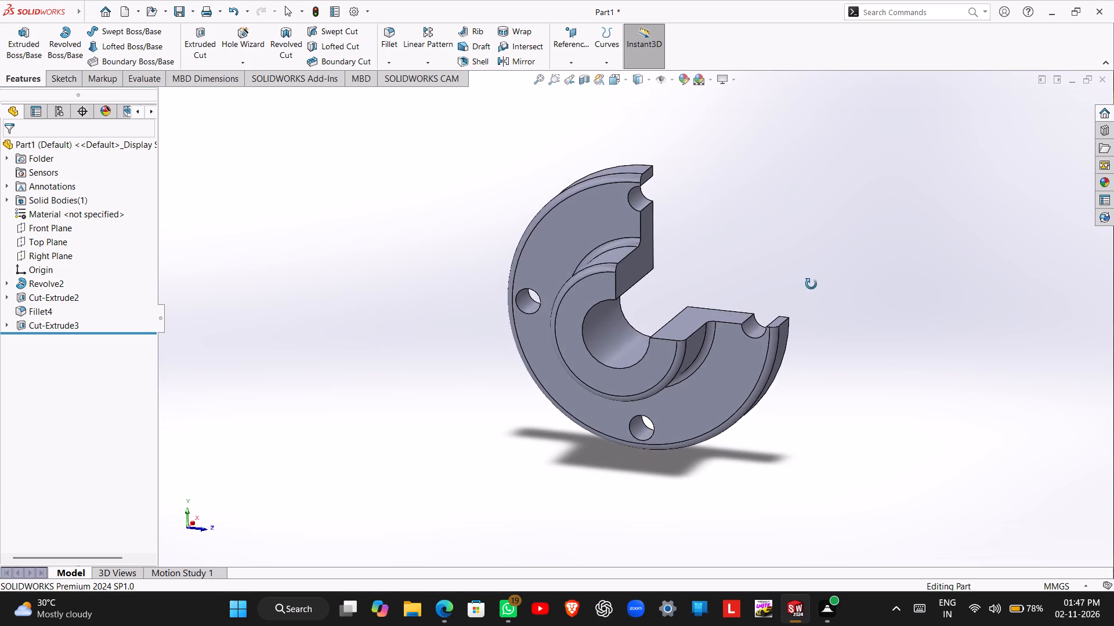
pyautogui.moveTo(811, 284); pyautogui.dragTo(811, 300, button='middle')
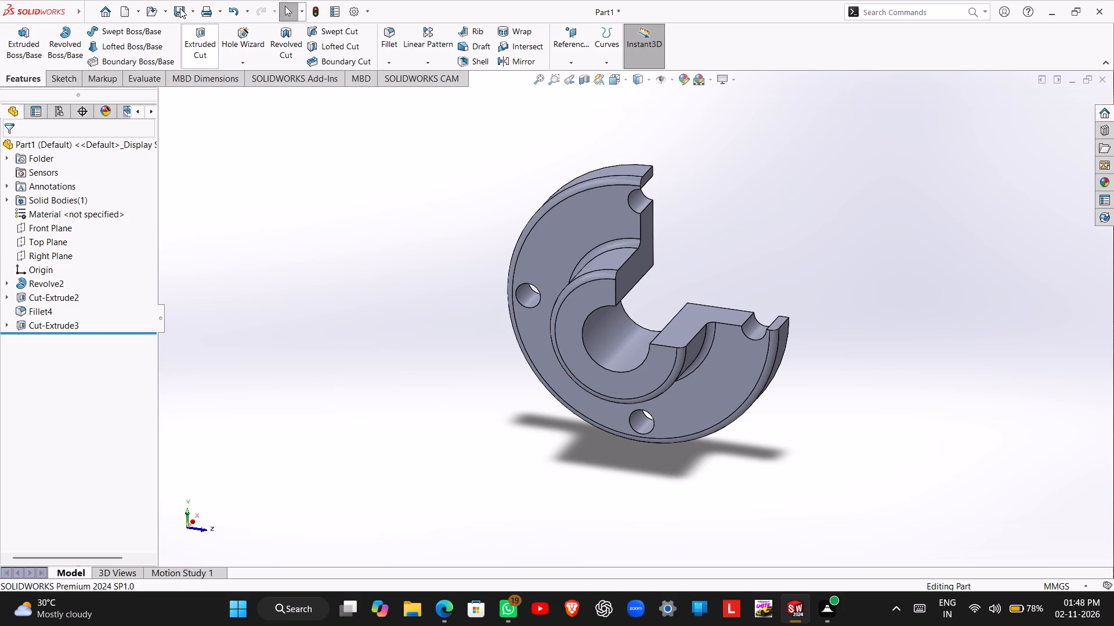
# Save the part as Bed in the Documents folder, in SOLIDWORKS Part format.
pyautogui.click(180, 8)
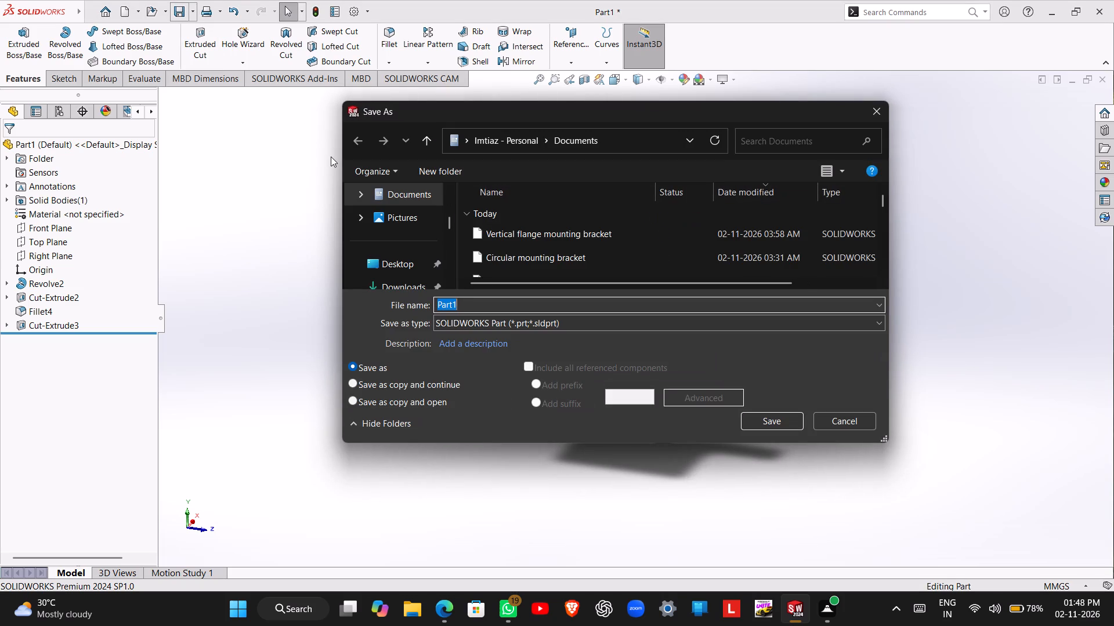
pyautogui.write('Bed')
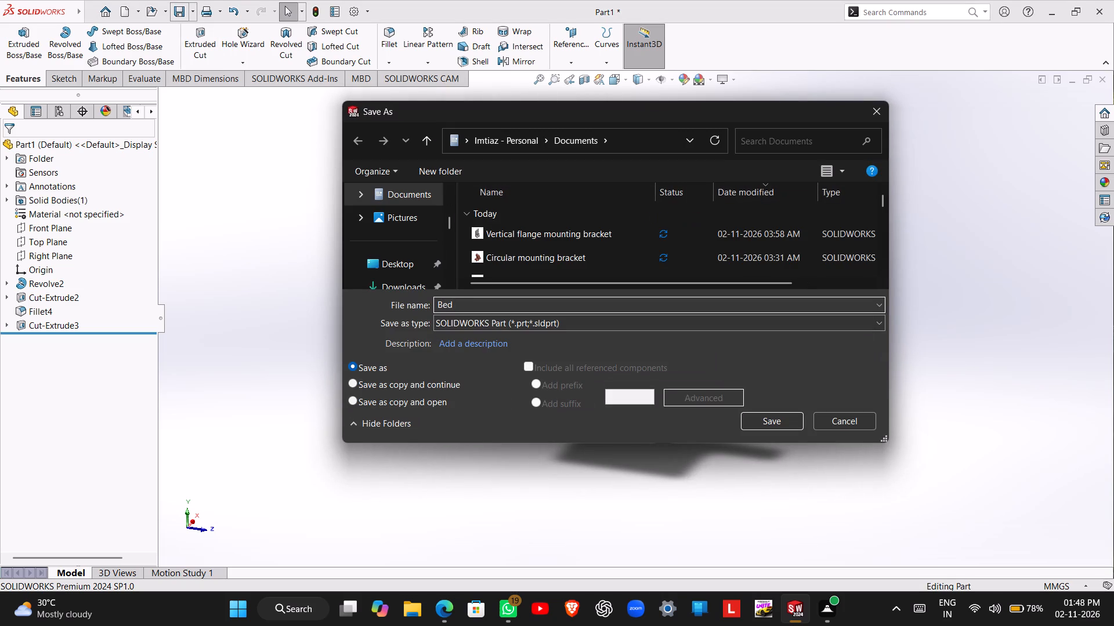
pyautogui.press('Return')
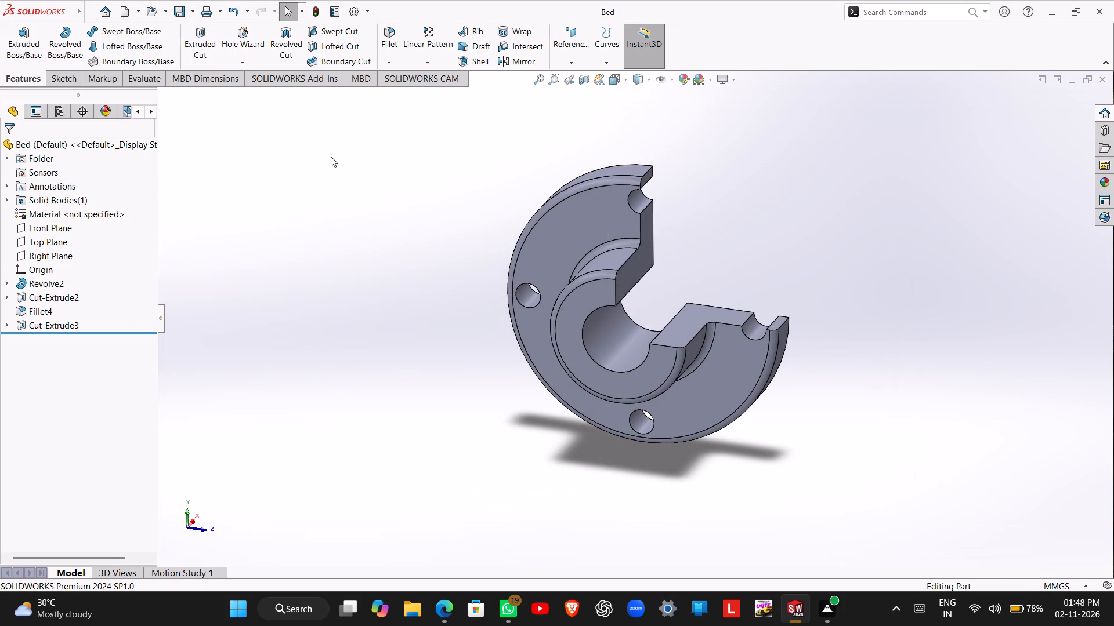